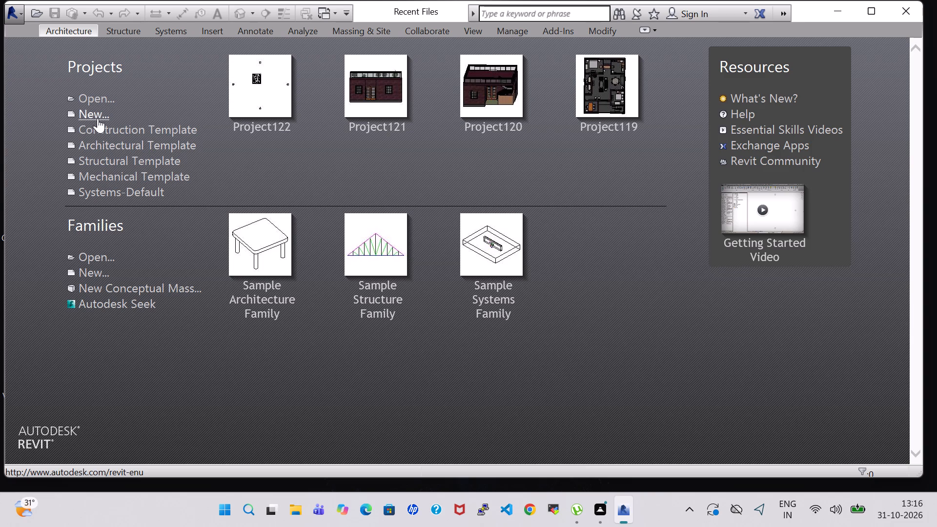
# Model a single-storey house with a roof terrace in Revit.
# Create a new project based on the Architectural Template.
pyautogui.click(92, 114)
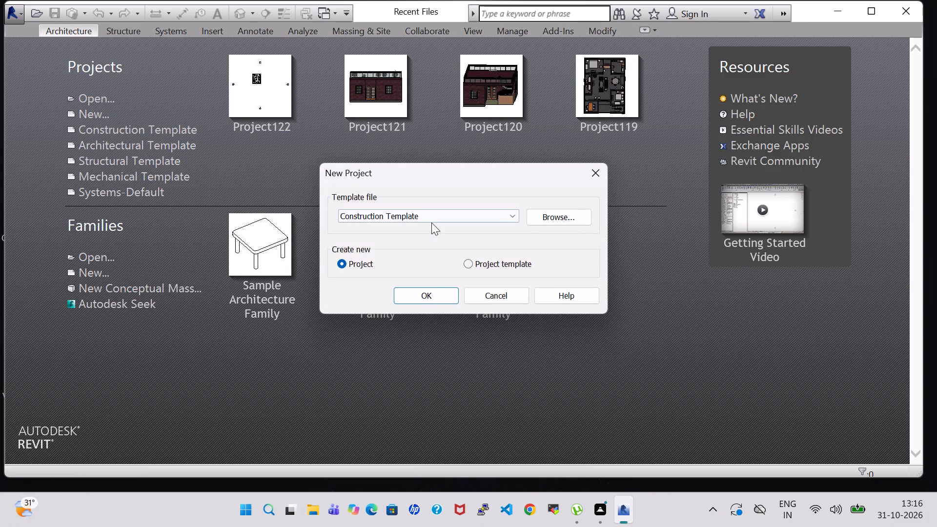
pyautogui.click(424, 212)
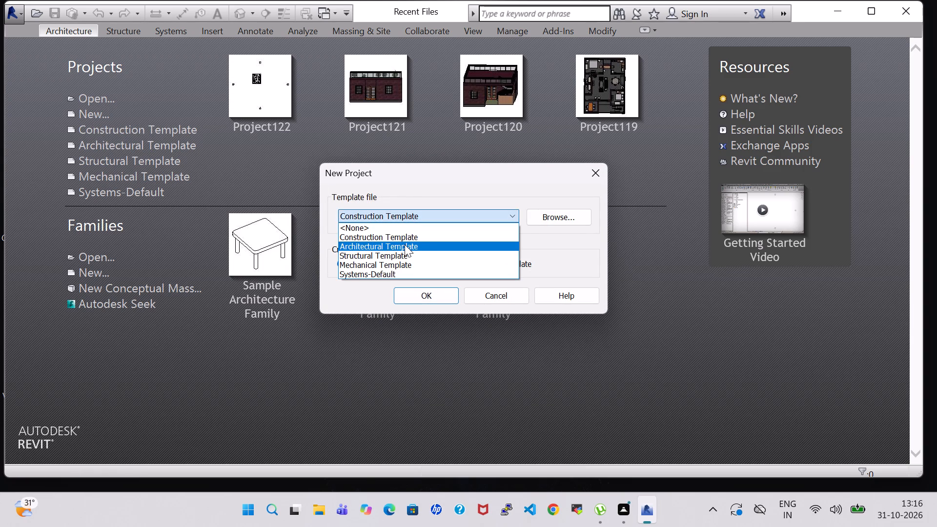
pyautogui.click(405, 244)
pyautogui.click(426, 294)
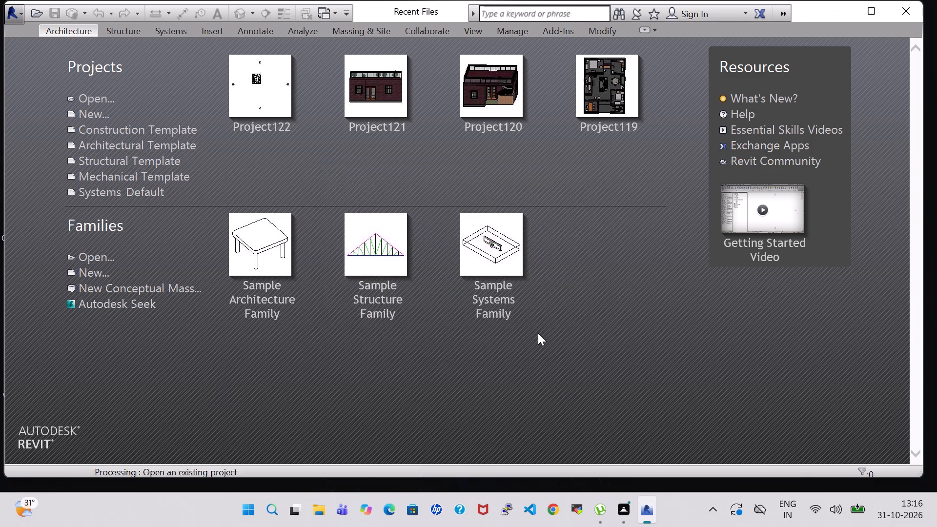
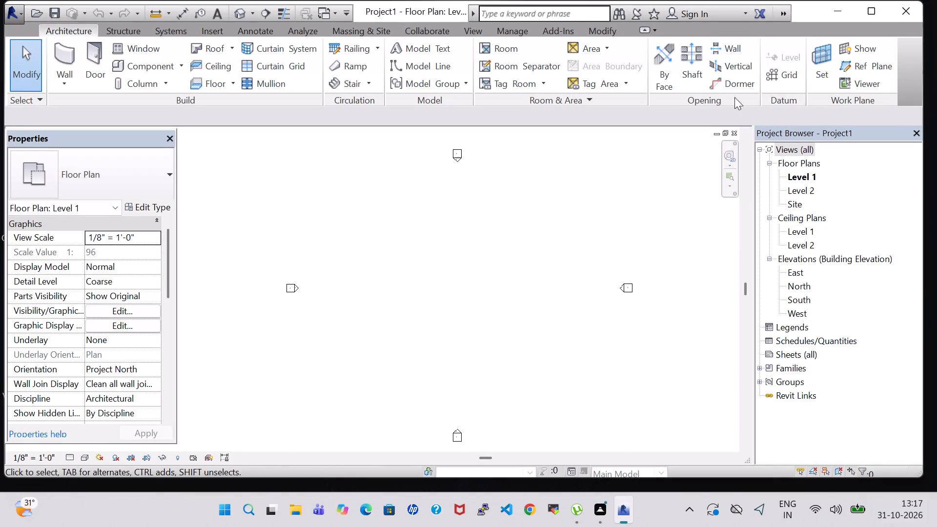
# Draw a horizontal Generic - 8" wall on the Level 1 floor plan, starting in the upper-left part of the area between the elevation markers.
pyautogui.click(61, 44)
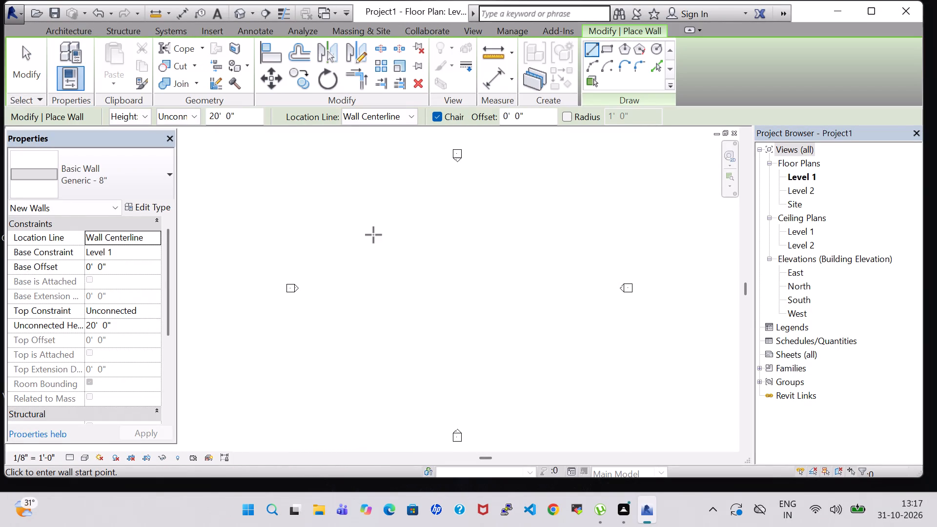
pyautogui.doubleClick(397, 221)
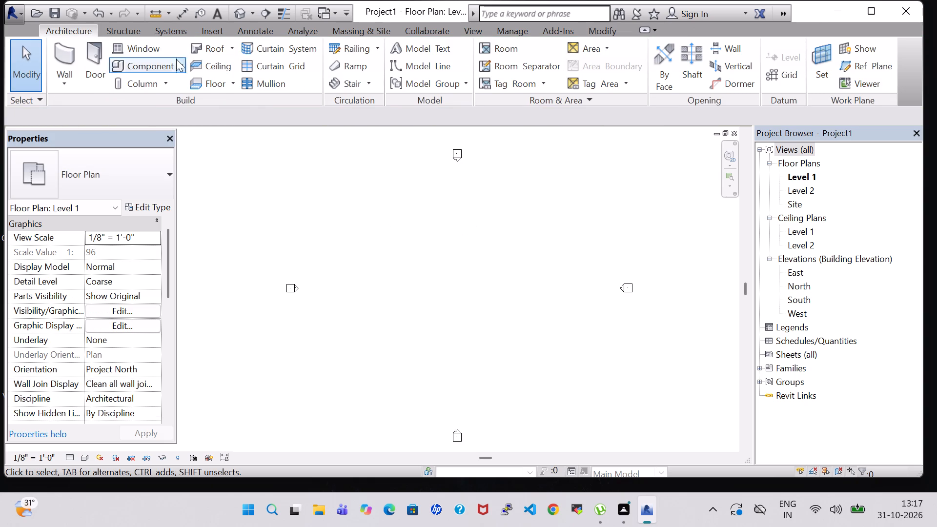
pyautogui.click(67, 48)
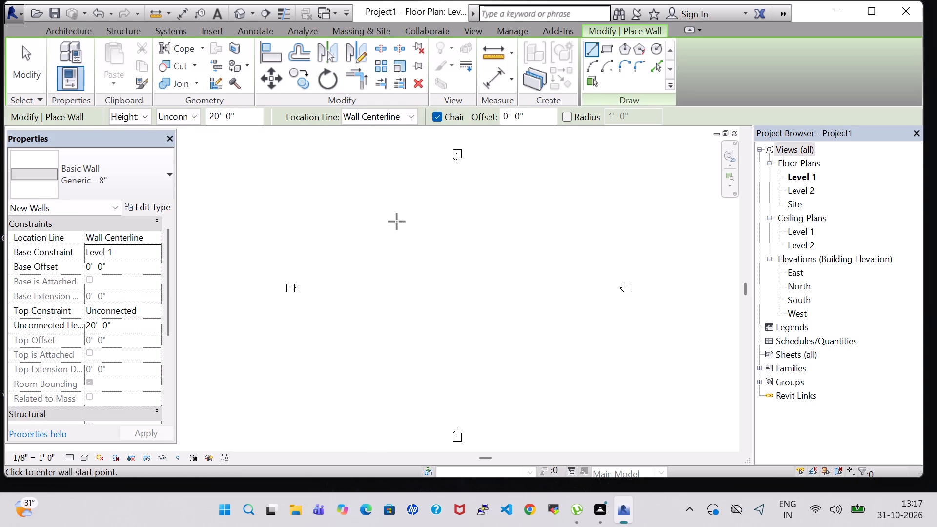
pyautogui.click(399, 218)
pyautogui.scroll(4, 465, 219)
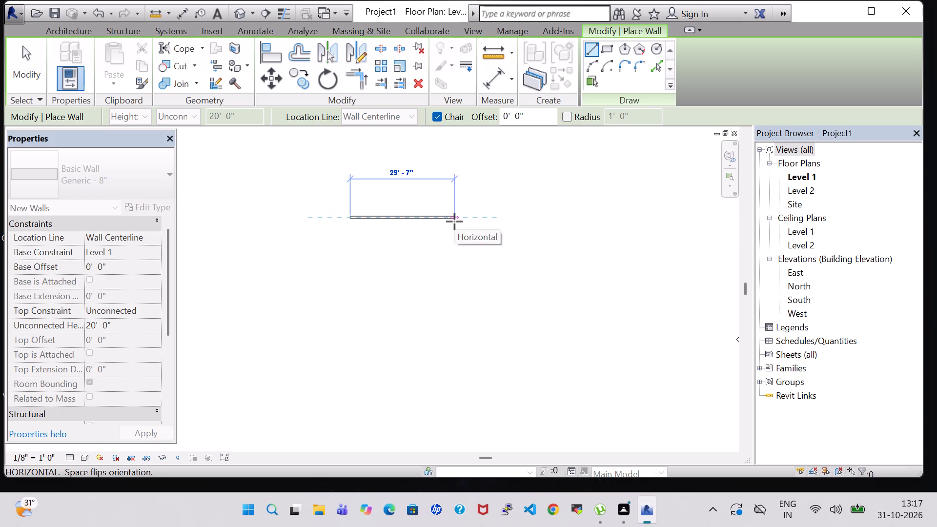
pyautogui.scroll(5, 454, 222)
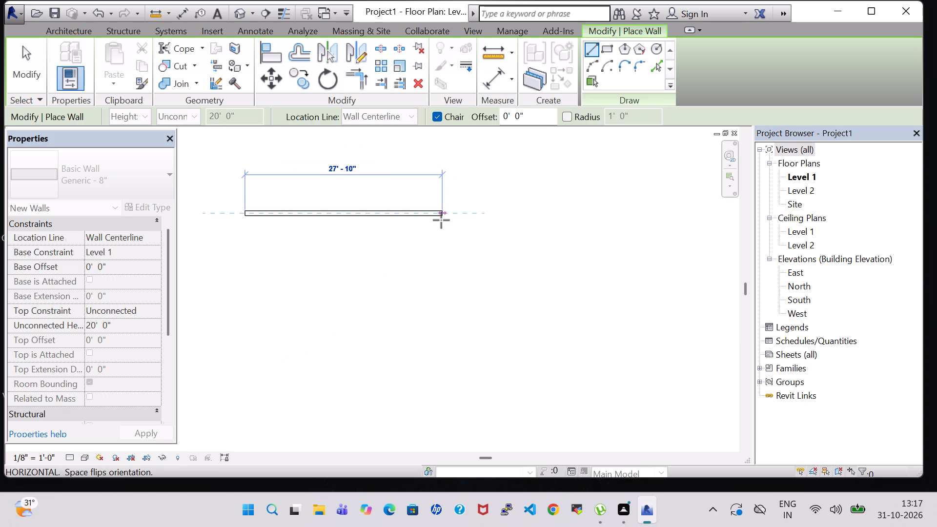
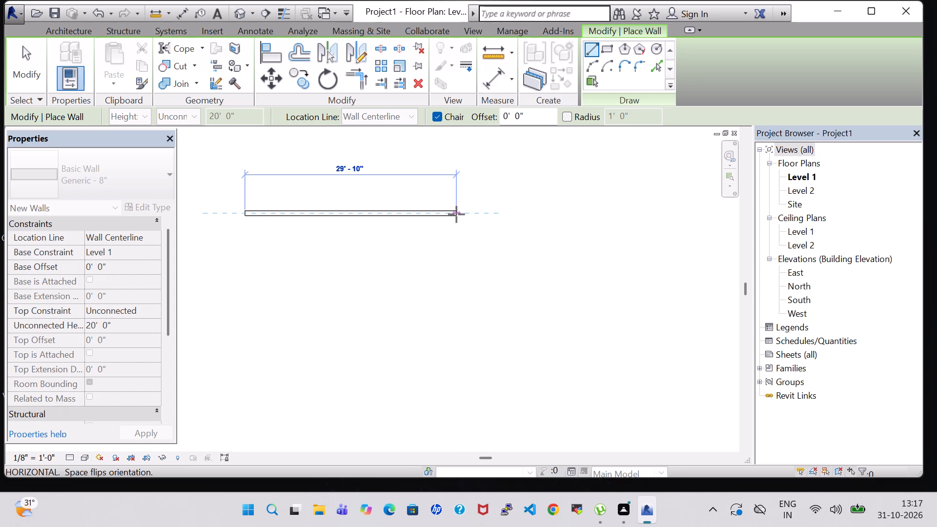
# Finish the horizontal Generic - 8" wall in progress on Level 1 by setting its right-hand endpoint.
pyautogui.scroll(5, 456, 214)
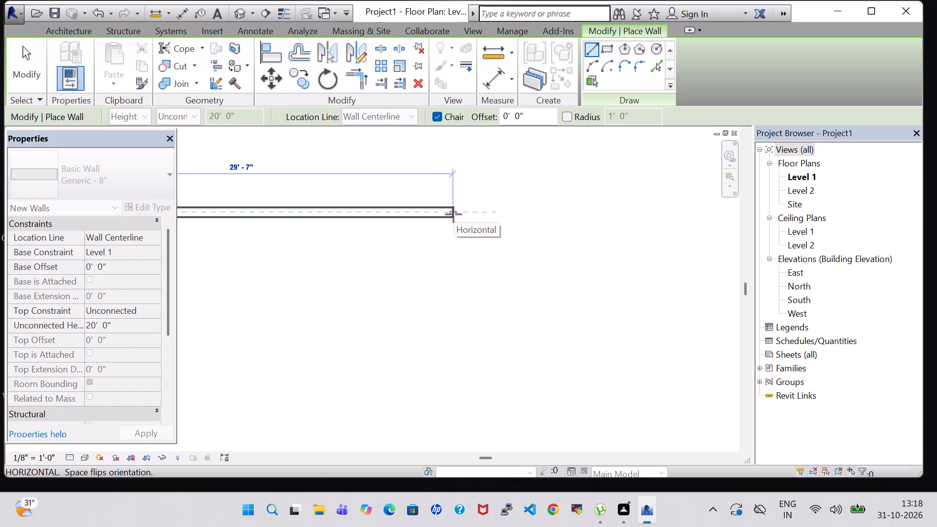
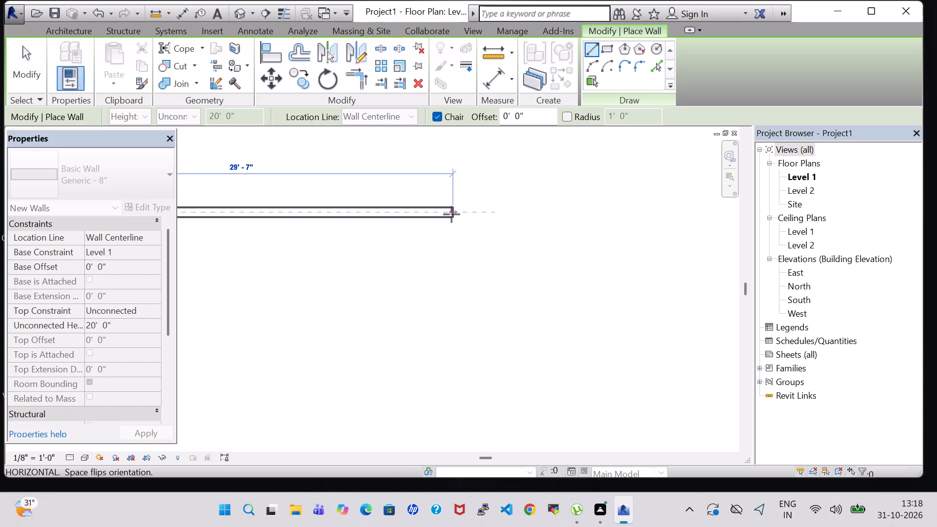
# End the horizontal Generic - 8" wall at a length of about 29' - 7".
pyautogui.click(451, 214)
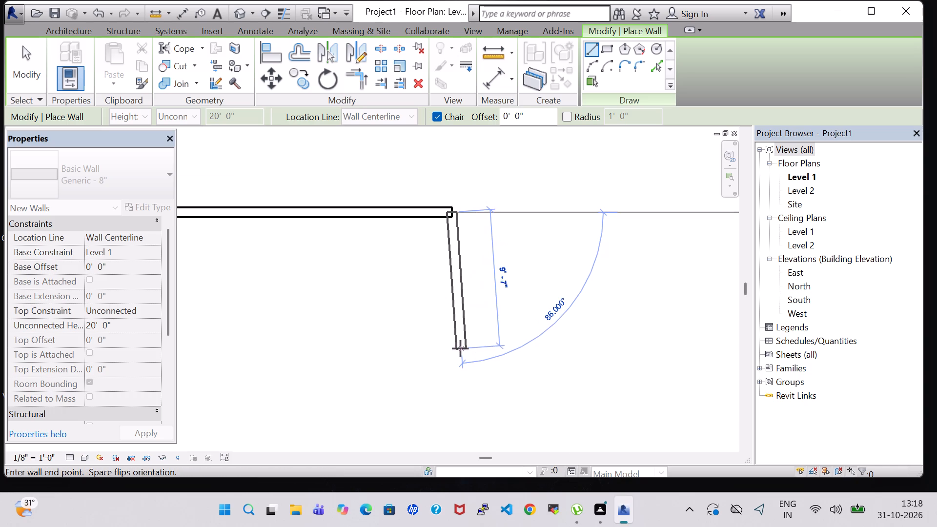
# Draw a vertical wall about 34' long straight down from the horizontal wall's right end.
pyautogui.scroll(-4, 459, 348)
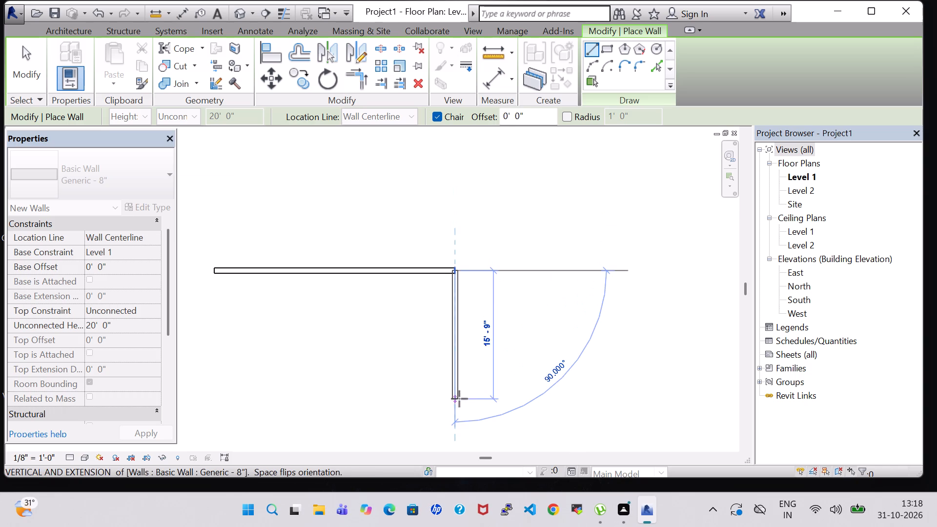
pyautogui.moveTo(459, 399); pyautogui.dragTo(476, 260, button='middle')
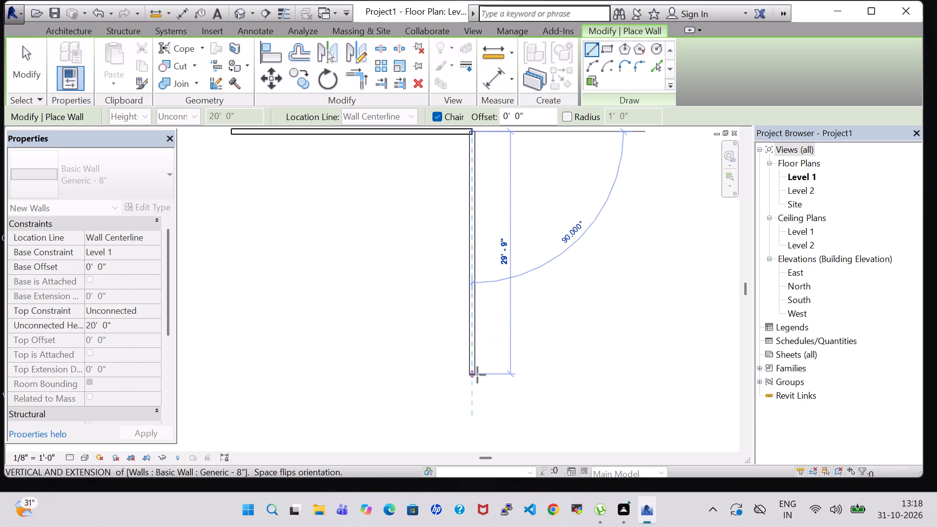
pyautogui.moveTo(477, 375); pyautogui.dragTo(477, 400, button='middle')
pyautogui.scroll(-3, 477, 400)
pyautogui.moveTo(477, 400); pyautogui.dragTo(472, 249, button='middle')
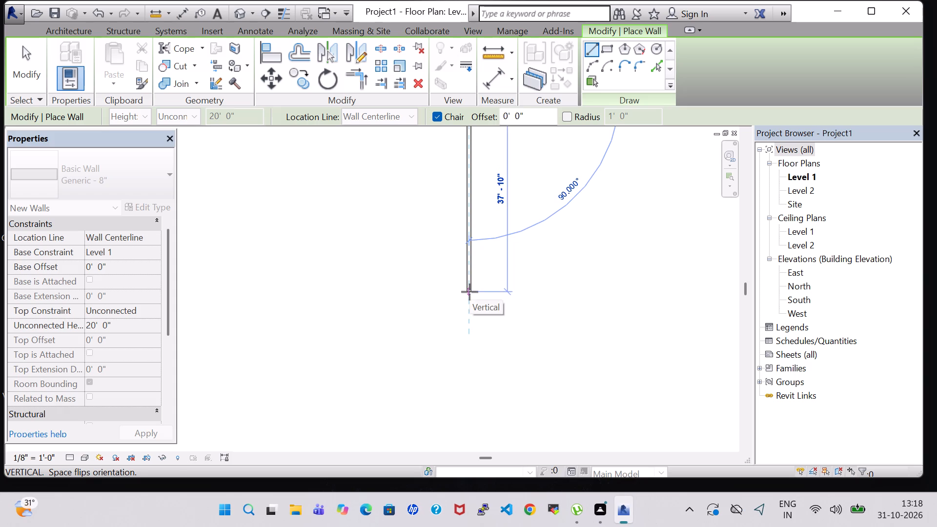
pyautogui.scroll(5, 469, 292)
pyautogui.moveTo(469, 273); pyautogui.dragTo(464, 331, button='middle')
pyautogui.scroll(-4, 464, 331)
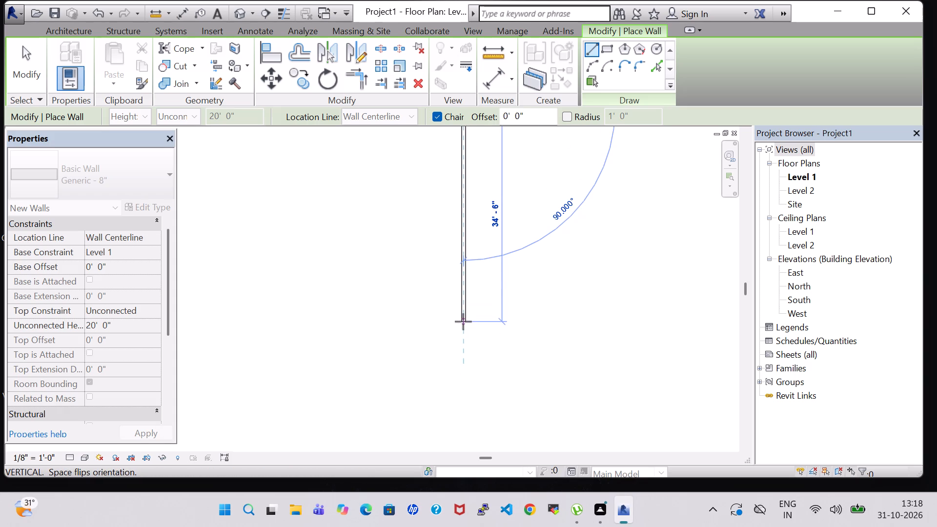
pyautogui.click(463, 319)
# Close the rectangular outline with a bottom wall about 29' - 6" long and a left wall about 34' up to the first wall's start.
pyautogui.scroll(-3, 337, 302)
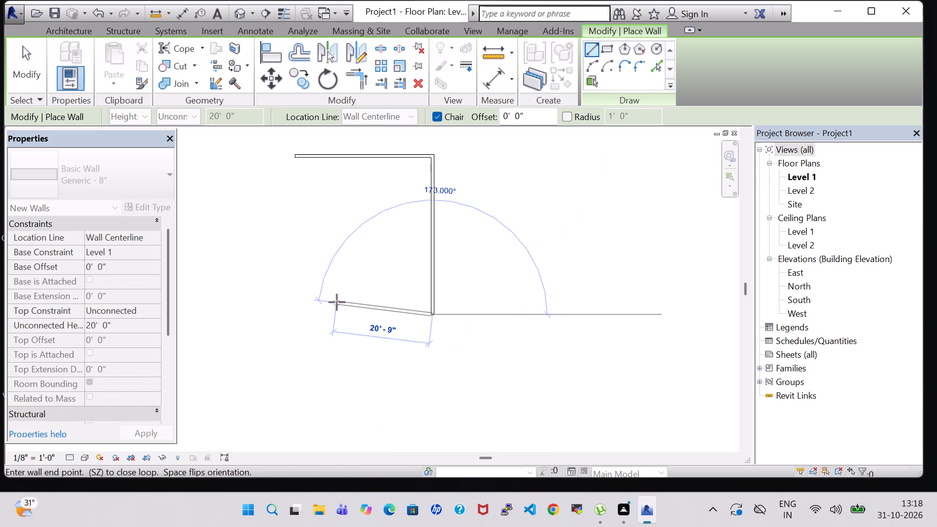
pyautogui.scroll(-1, 337, 302)
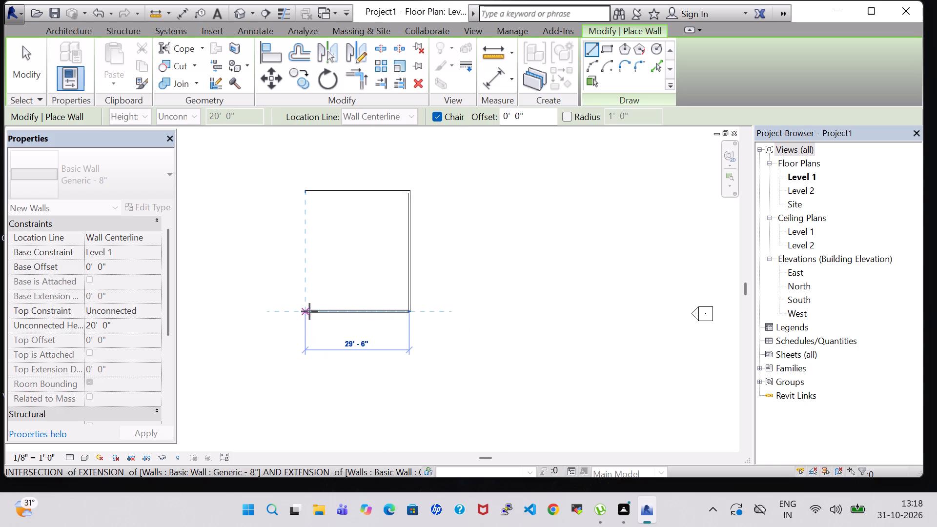
pyautogui.click(306, 311)
pyautogui.click(309, 191)
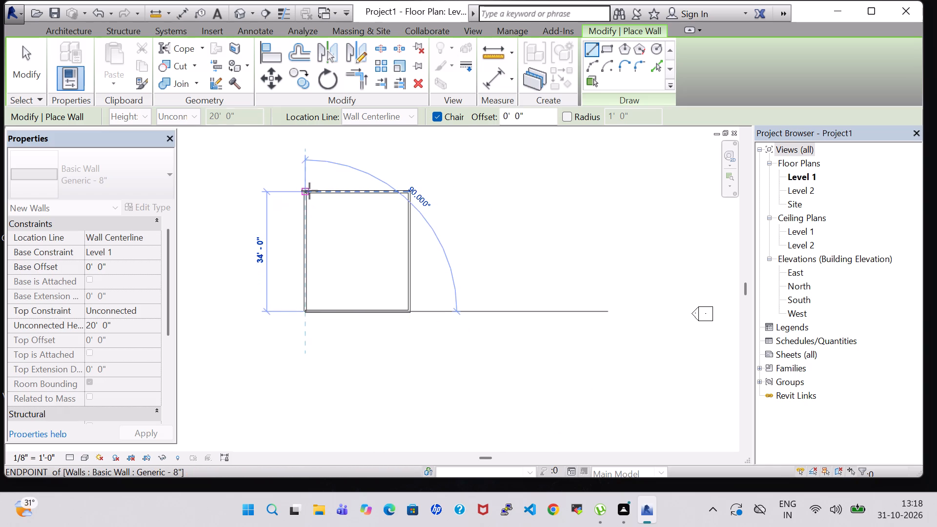
pyautogui.press('Escape')
pyautogui.press('Escape')
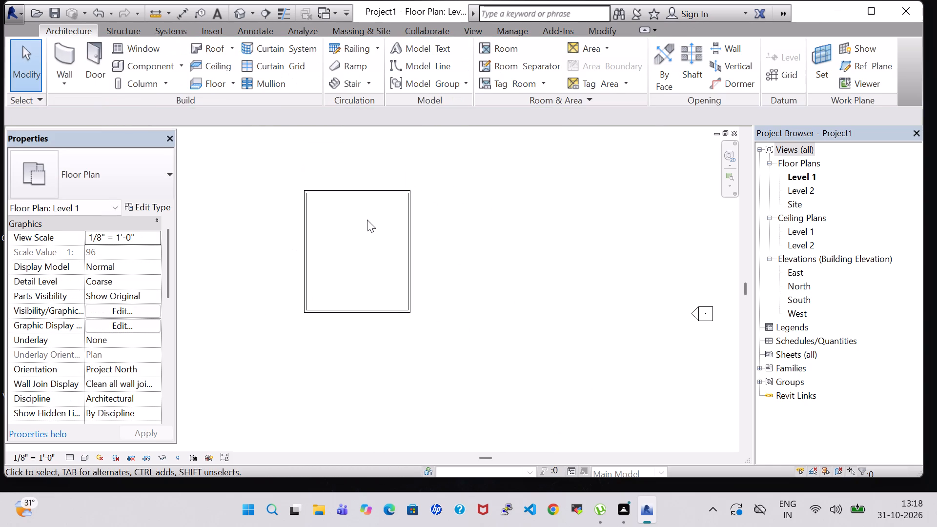
# Select the top horizontal wall and open its Unconnected Height for editing.
pyautogui.scroll(7, 367, 220)
pyautogui.moveTo(378, 222); pyautogui.dragTo(416, 222, button='middle')
pyautogui.scroll(-1, 416, 222)
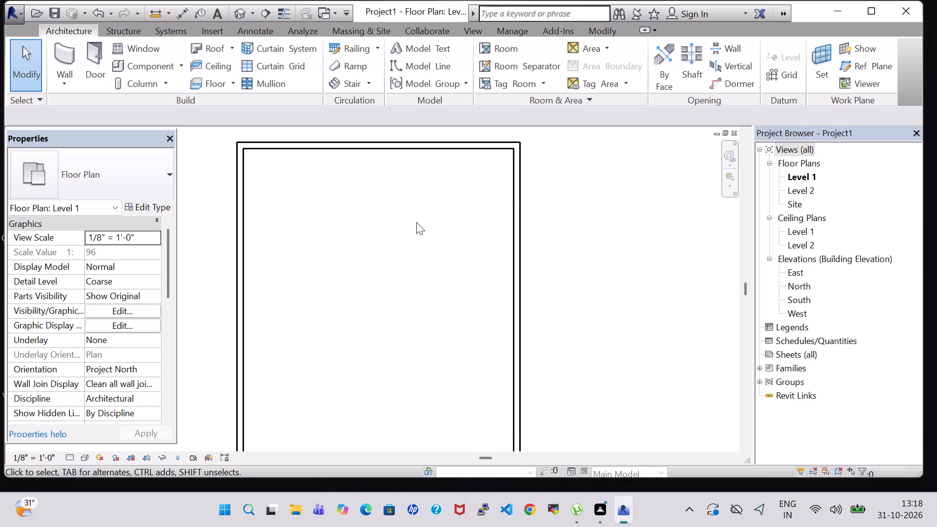
pyautogui.moveTo(416, 222); pyautogui.dragTo(450, 218, button='middle')
pyautogui.click(412, 153)
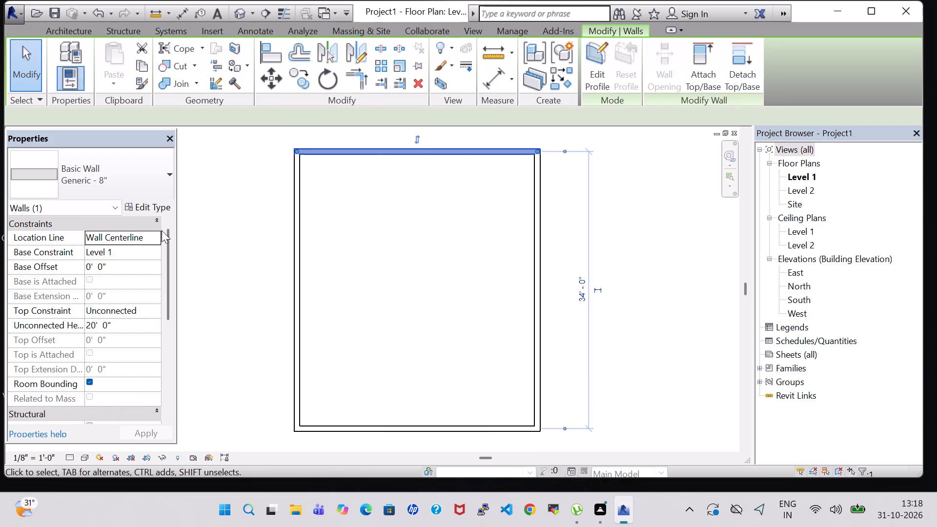
pyautogui.click(93, 322)
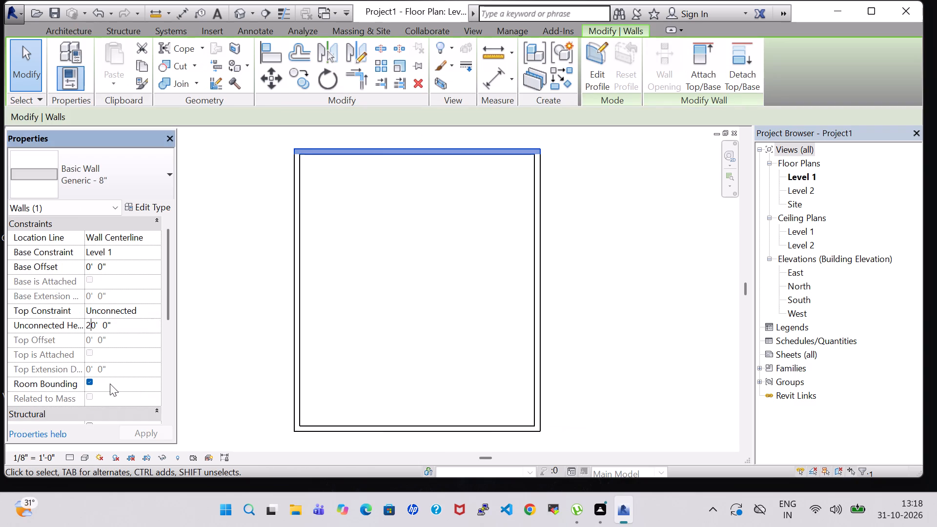
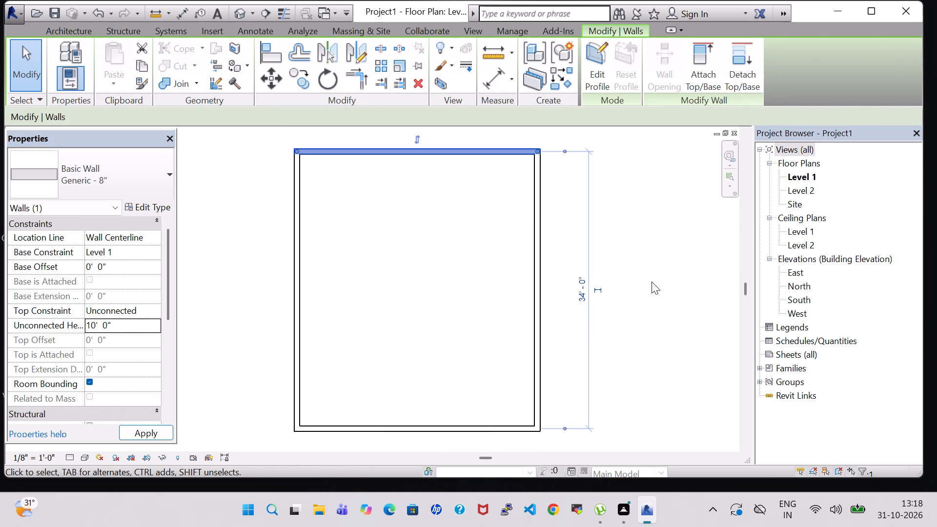
# Set the Unconnected Height of the rectangle's right vertical wall to 10' 0" and clear the selection.
pyautogui.click(645, 274)
pyautogui.click(539, 289)
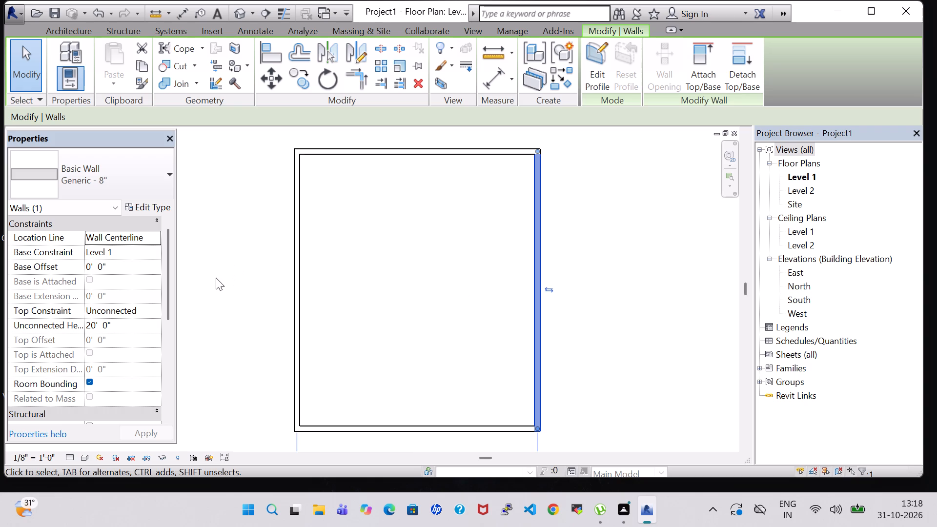
pyautogui.scroll(-1, 427, 255)
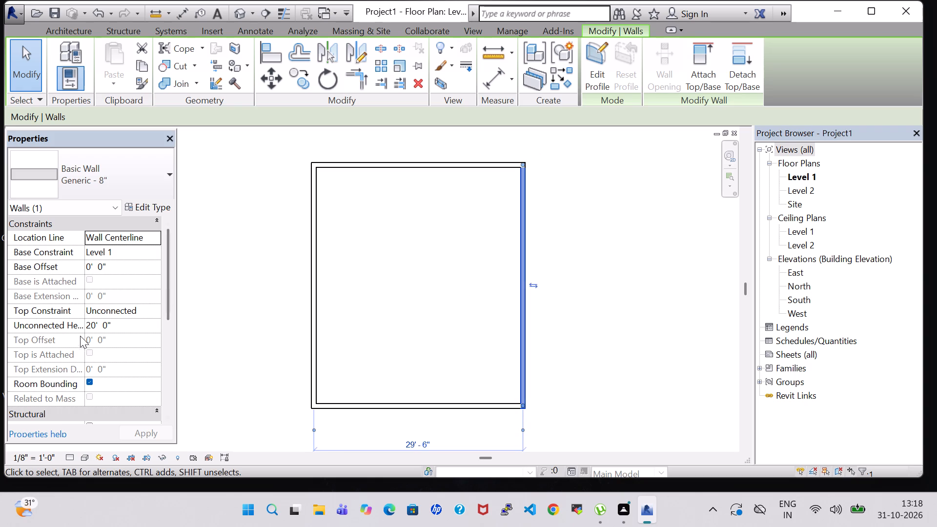
pyautogui.click(92, 325)
pyautogui.press('BackSpace')
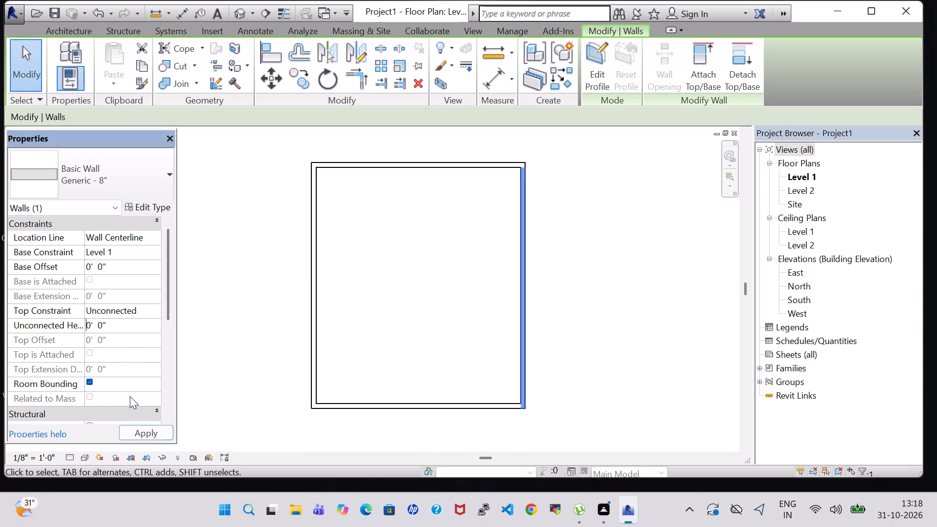
pyautogui.press('1')
pyautogui.press('Return')
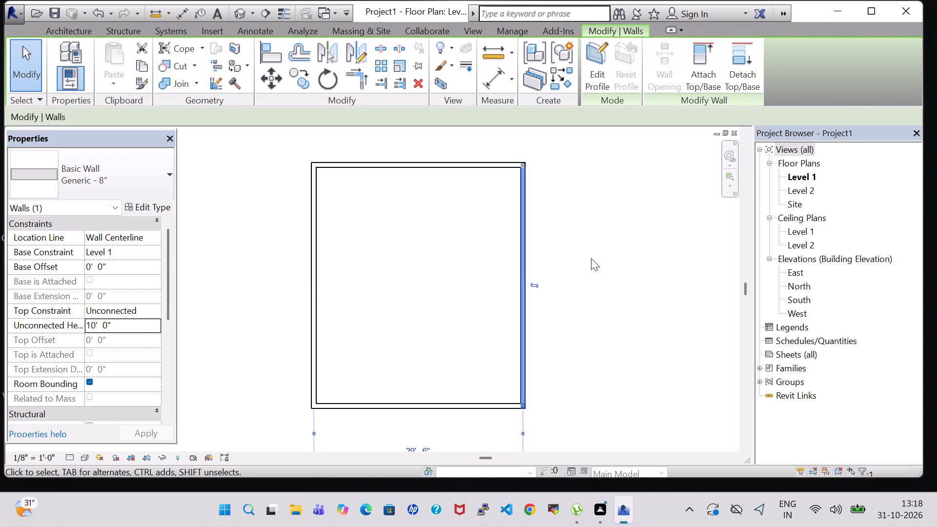
pyautogui.click(591, 258)
# Select the rectangle's left vertical wall and open its Unconnected Height for editing.
pyautogui.click(312, 304)
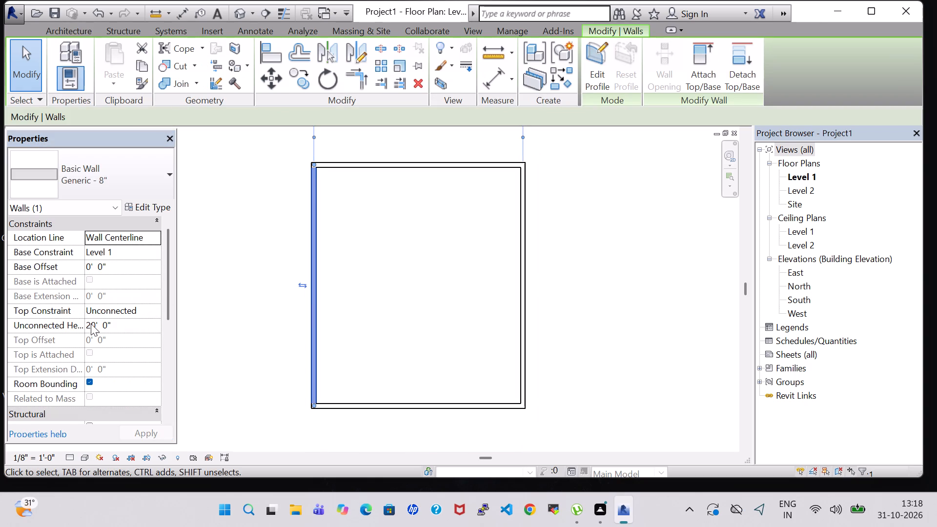
pyautogui.click(91, 324)
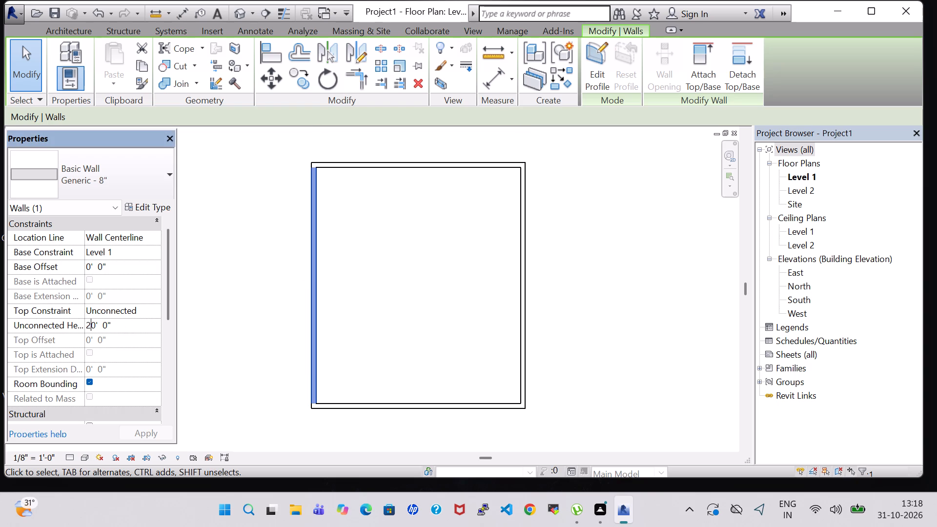
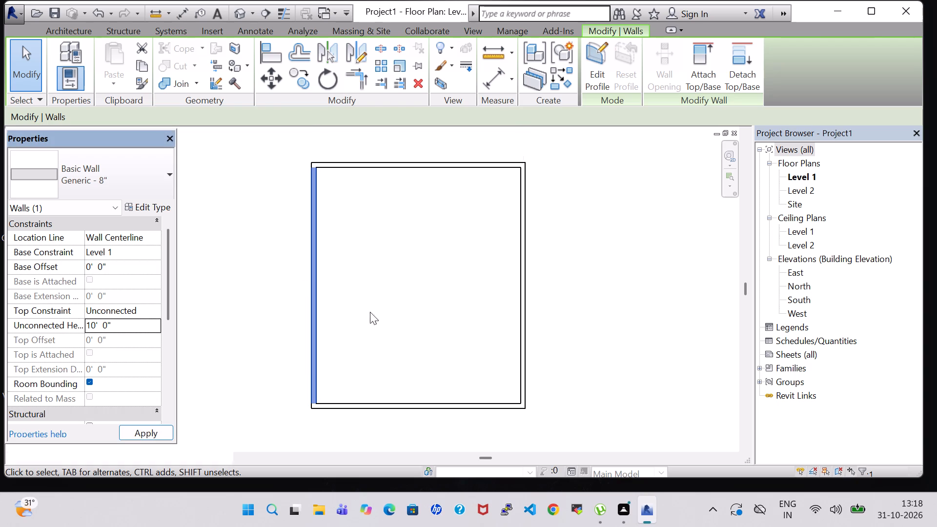
# Set the Unconnected Height of the rectangle's left vertical wall to 10' 0" and clear the selection.
pyautogui.click(659, 290)
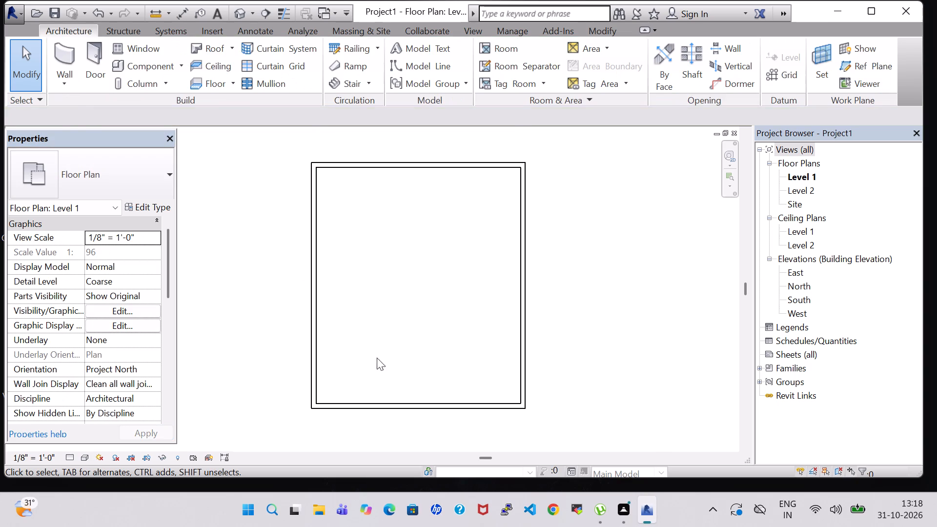
# Select the rectangle's bottom horizontal wall and open its Unconnected Height for editing.
pyautogui.click(416, 404)
pyautogui.click(92, 322)
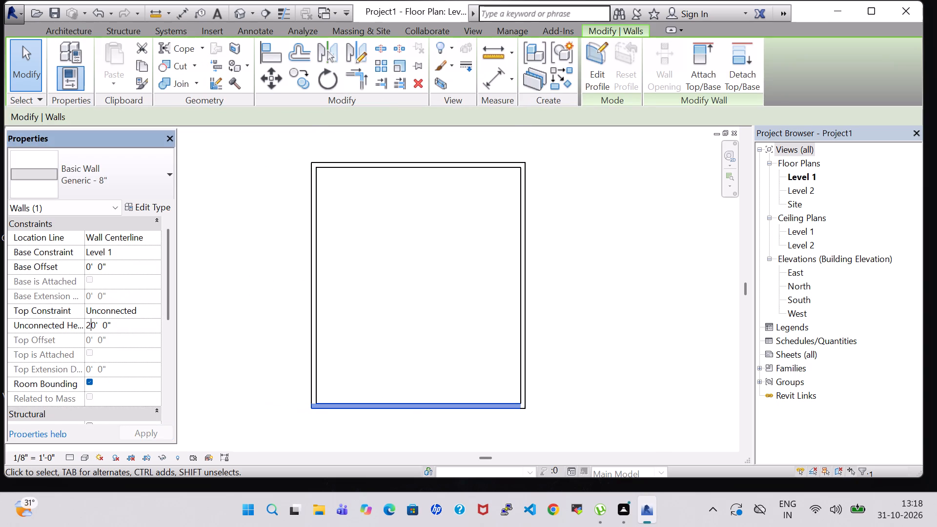
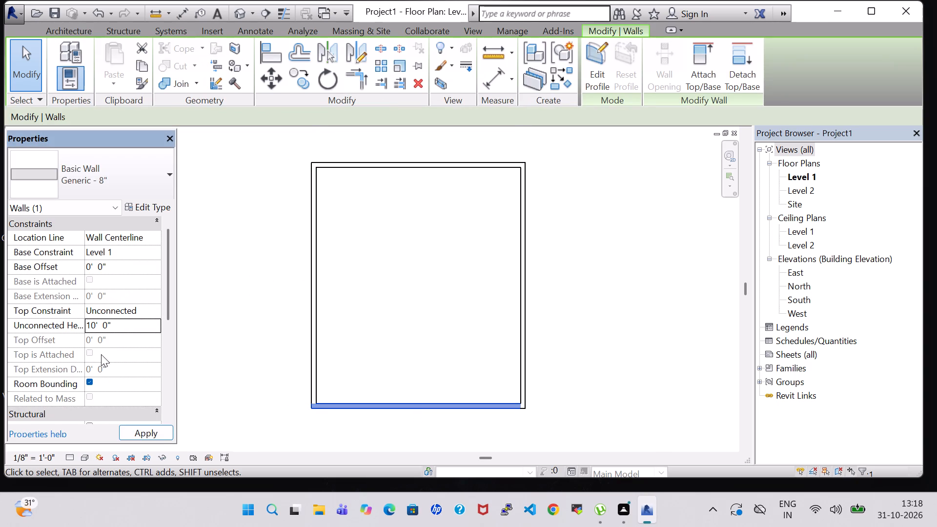
# Apply the 10' 0" Unconnected Height to the rectangle's bottom horizontal wall and clear the selection.
pyautogui.click(595, 294)
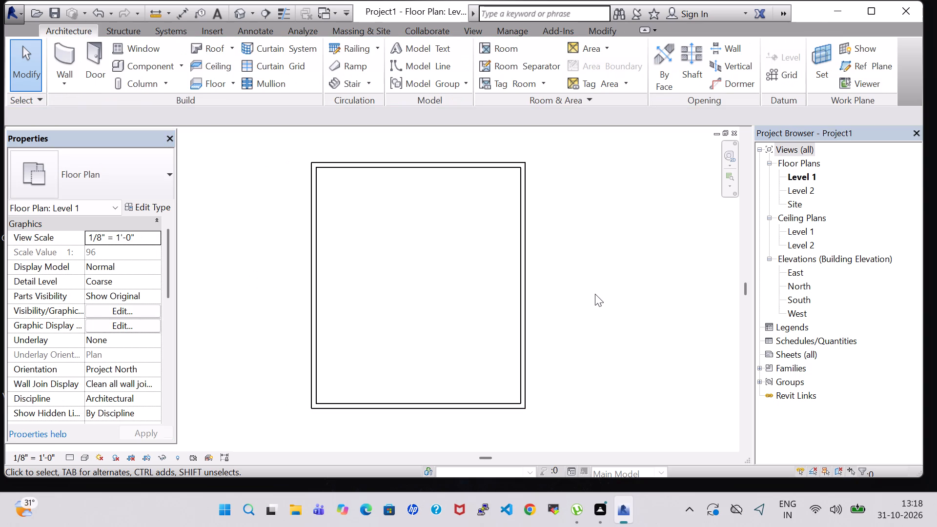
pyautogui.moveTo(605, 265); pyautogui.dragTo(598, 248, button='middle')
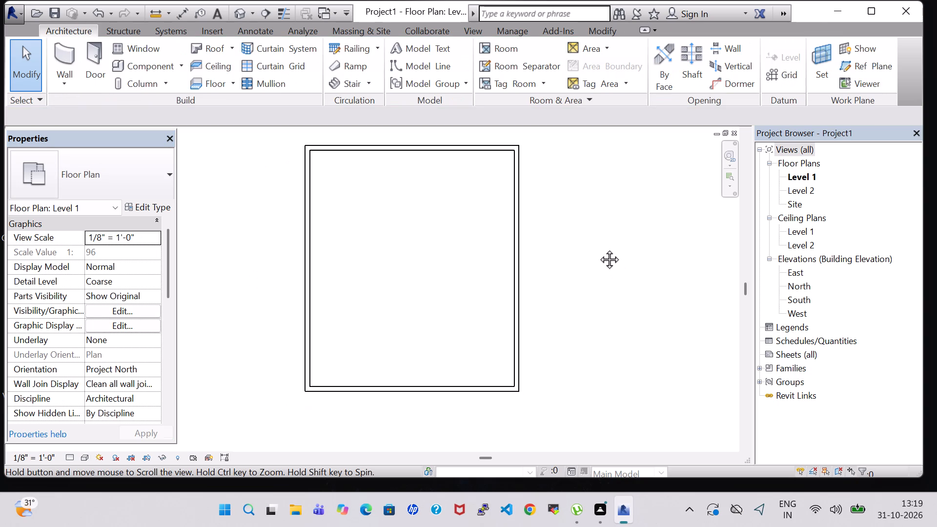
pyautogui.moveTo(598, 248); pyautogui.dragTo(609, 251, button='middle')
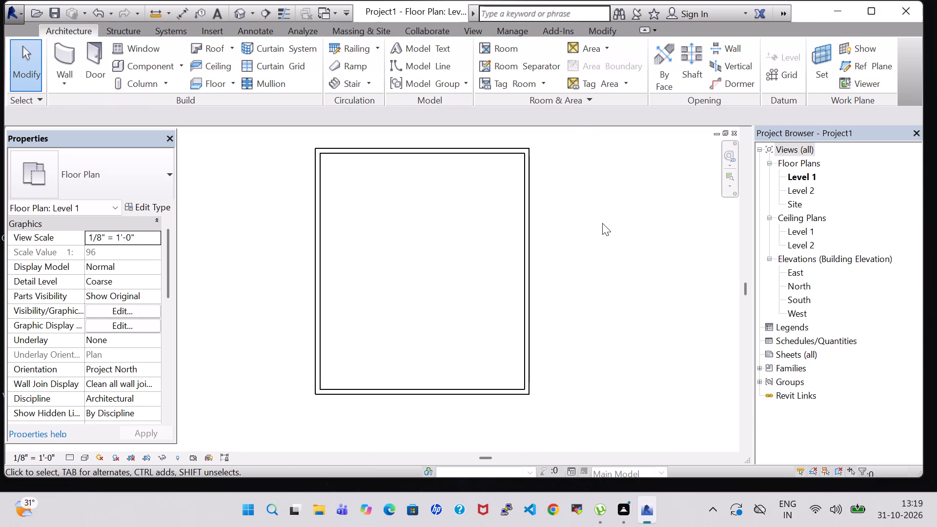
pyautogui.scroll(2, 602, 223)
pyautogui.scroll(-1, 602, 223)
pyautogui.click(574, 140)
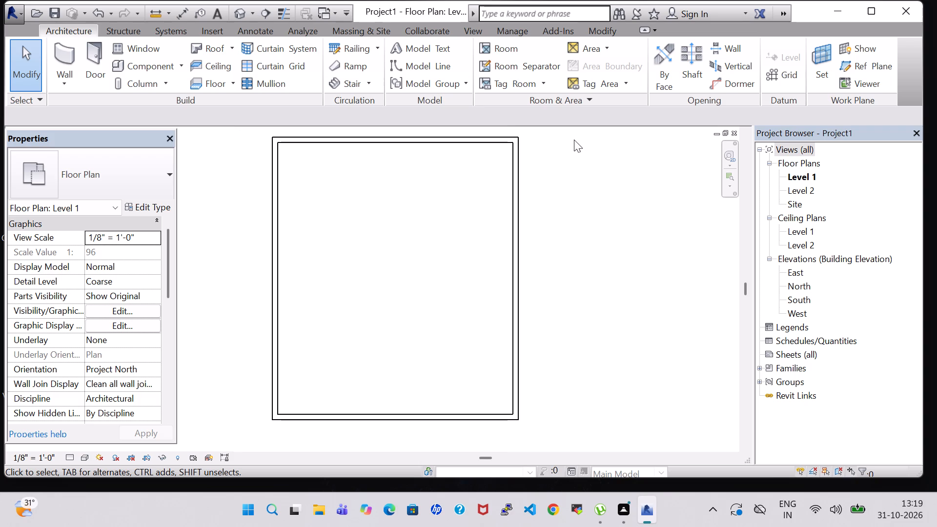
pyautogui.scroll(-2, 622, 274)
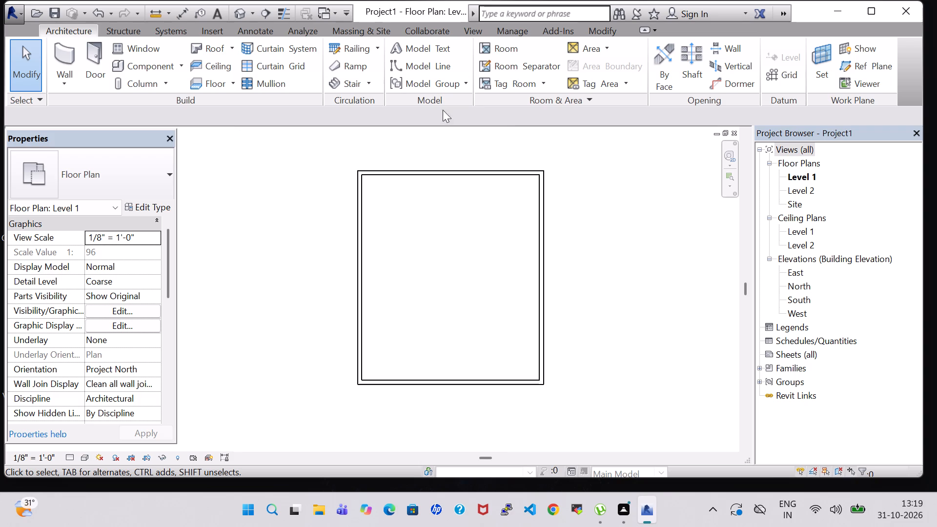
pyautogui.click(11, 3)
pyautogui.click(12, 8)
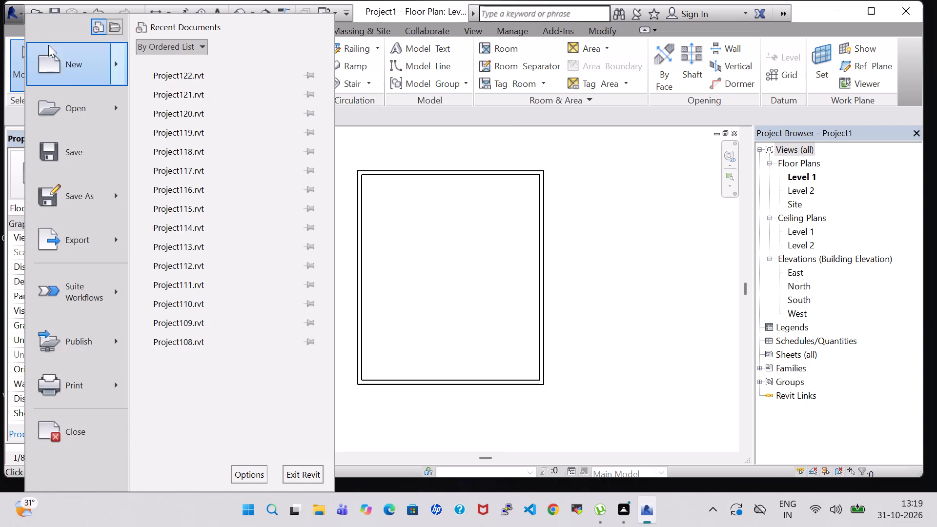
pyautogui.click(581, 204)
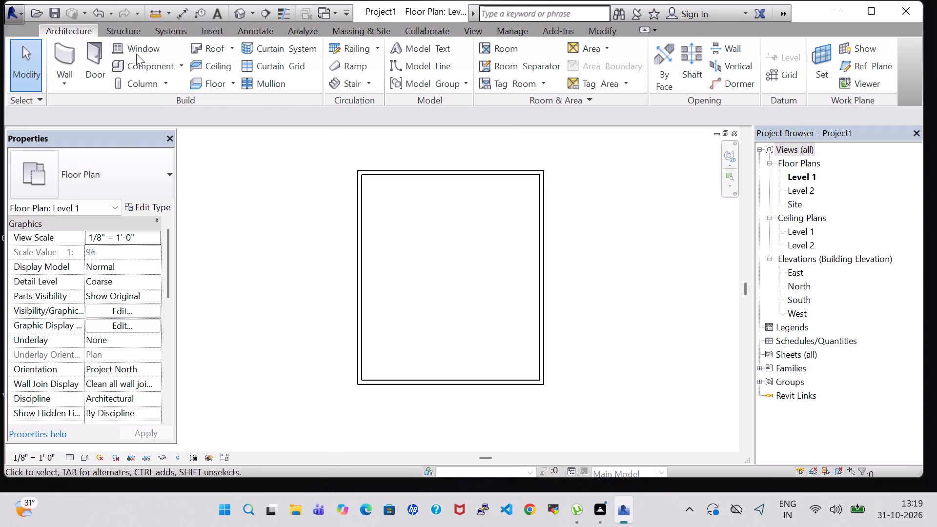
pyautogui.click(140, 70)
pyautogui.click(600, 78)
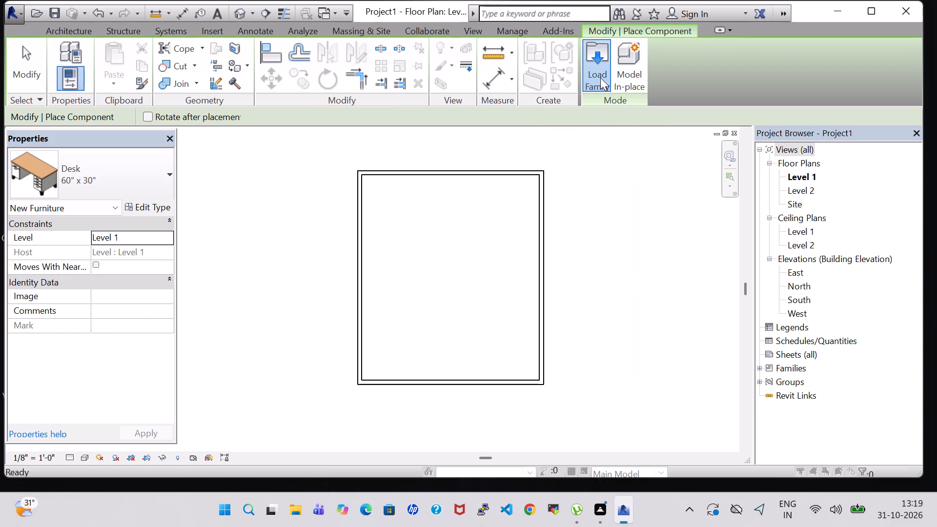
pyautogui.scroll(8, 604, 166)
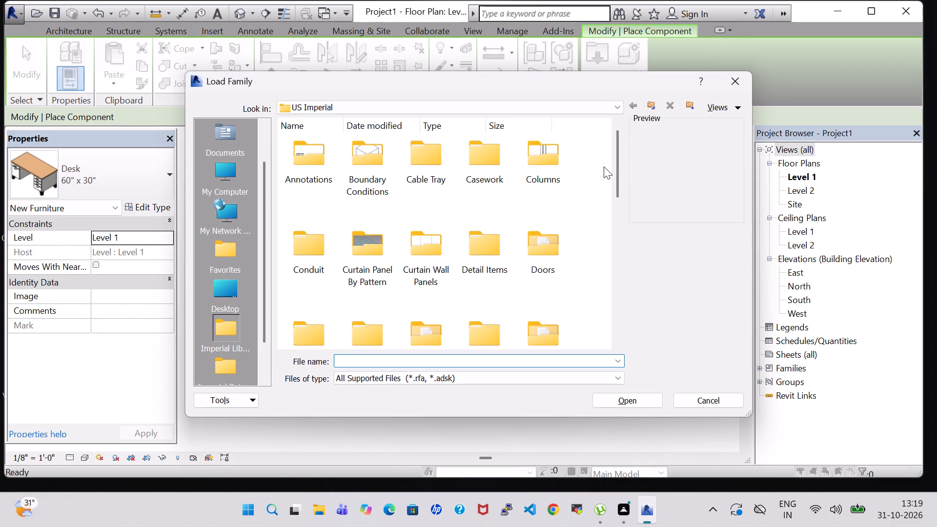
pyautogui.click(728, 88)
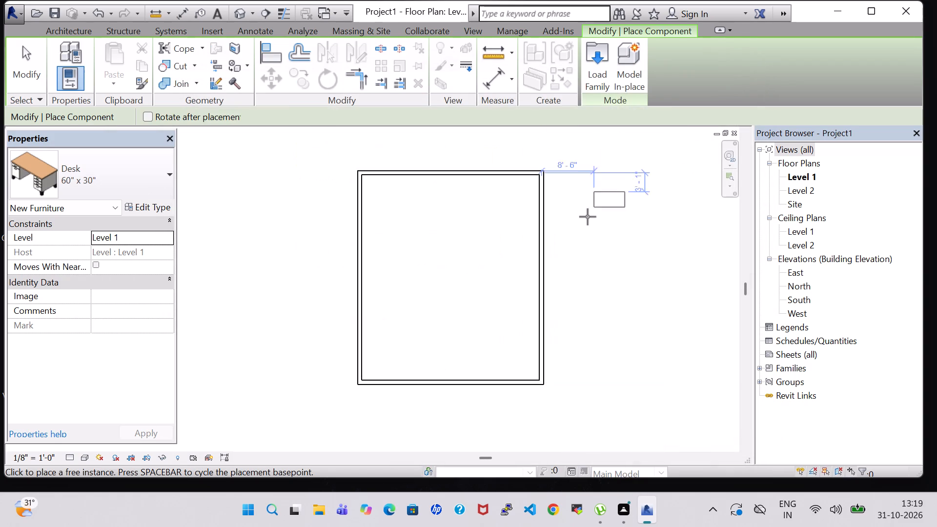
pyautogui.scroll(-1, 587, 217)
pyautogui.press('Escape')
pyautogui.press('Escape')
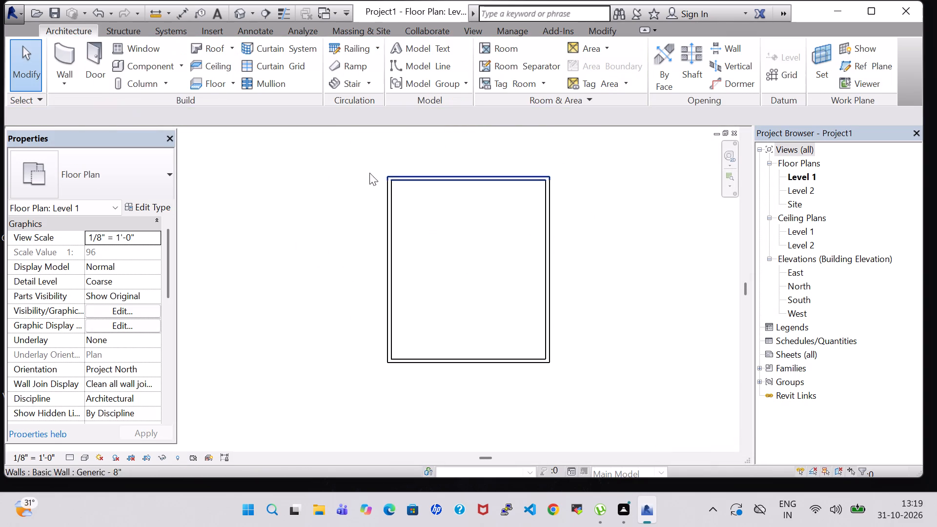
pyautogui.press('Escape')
# Start placing straight Generic - 8" walls on Level 1 with the unconnected height set to 10' 0".
pyautogui.click(66, 49)
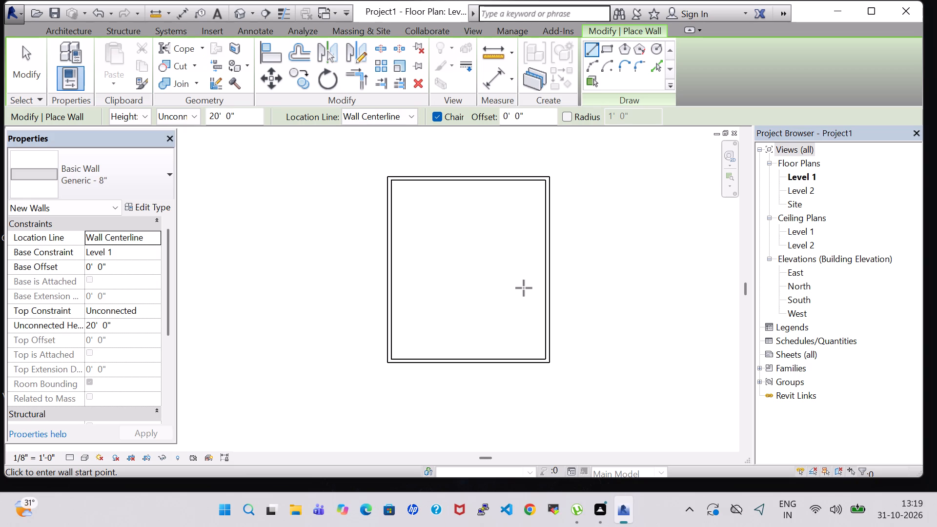
pyautogui.click(76, 31)
pyautogui.click(70, 45)
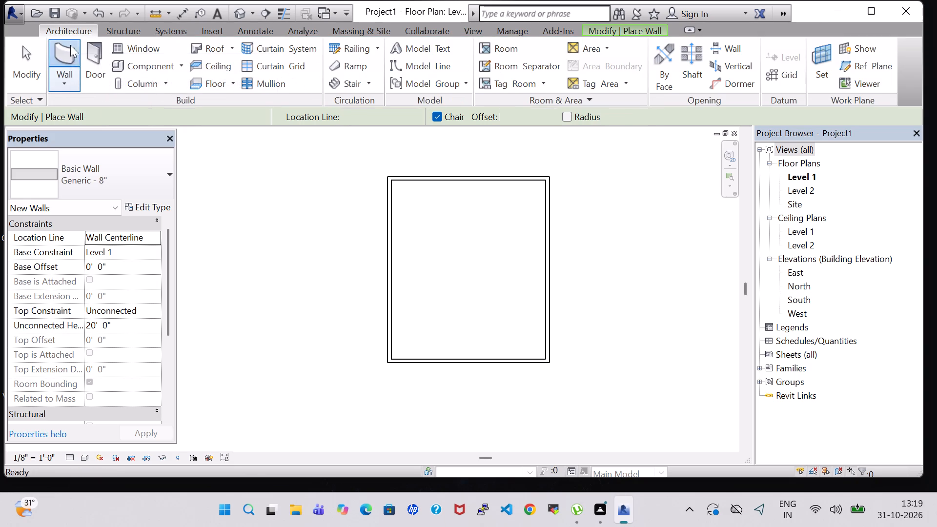
pyautogui.click(214, 119)
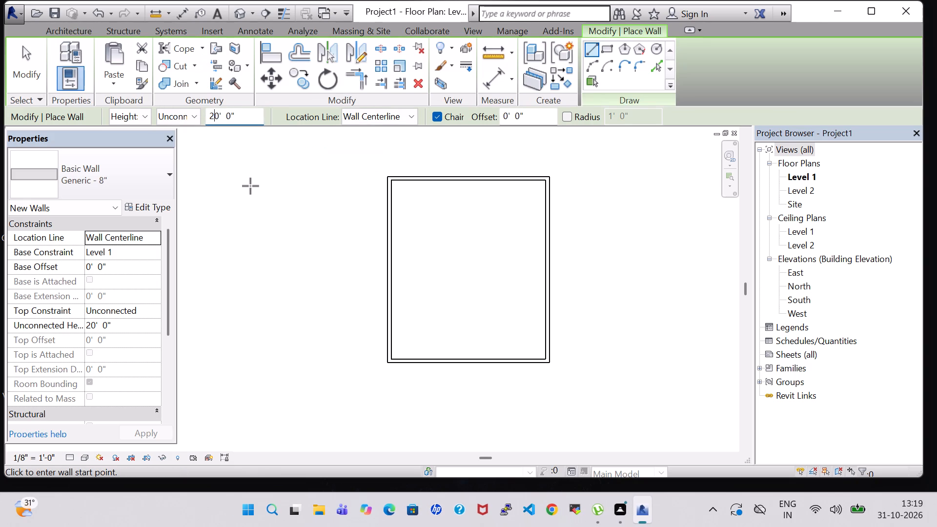
pyautogui.press('BackSpace')
pyautogui.press('1')
pyautogui.press('Return')
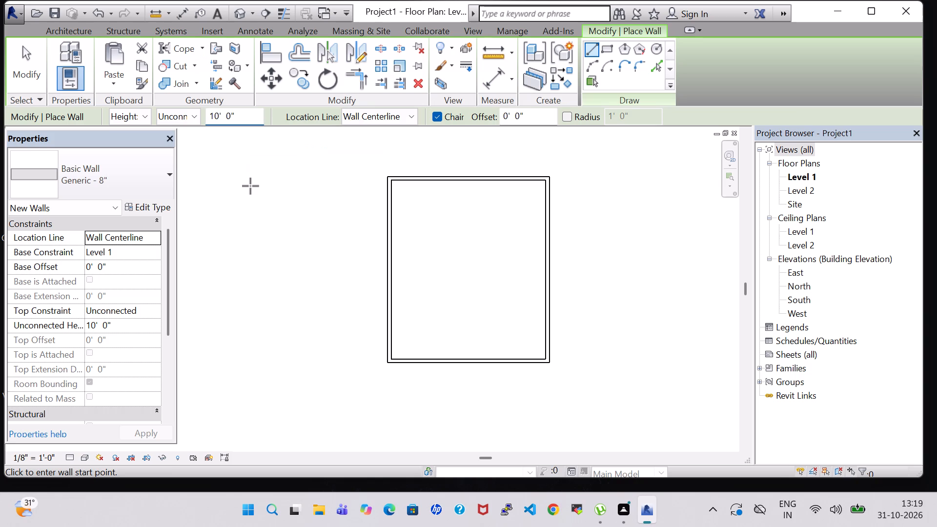
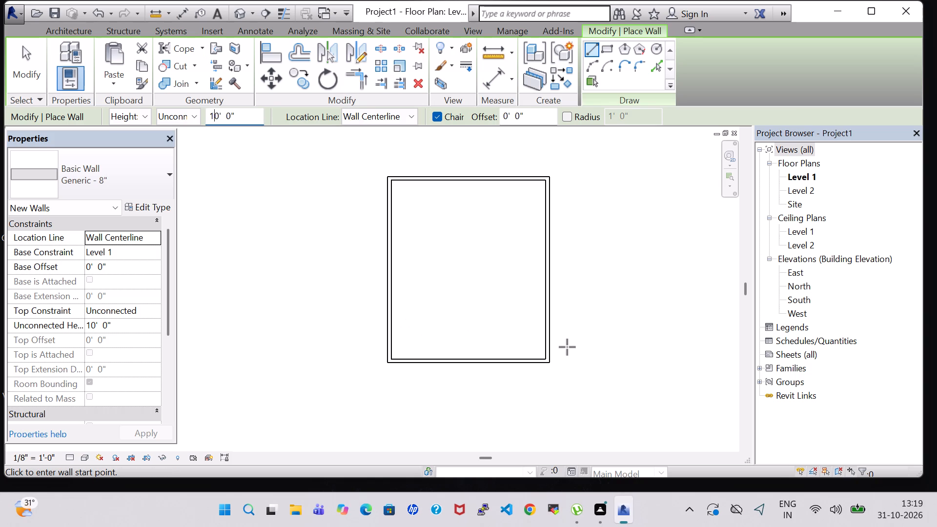
# Draw a 34' 0" vertical wall from the bottom wall's midpoint to the top wall, splitting the rectangle in half, and end wall placement.
pyautogui.scroll(5, 500, 355)
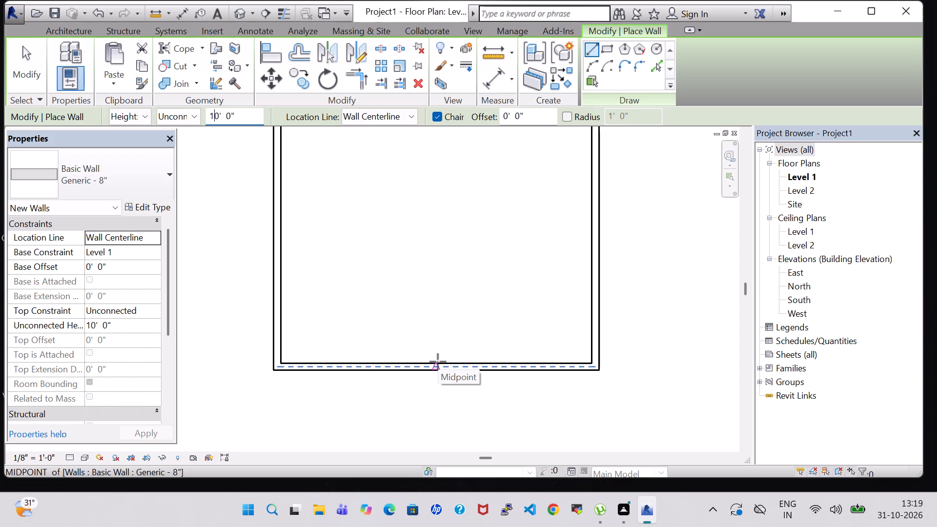
pyautogui.scroll(-2, 438, 362)
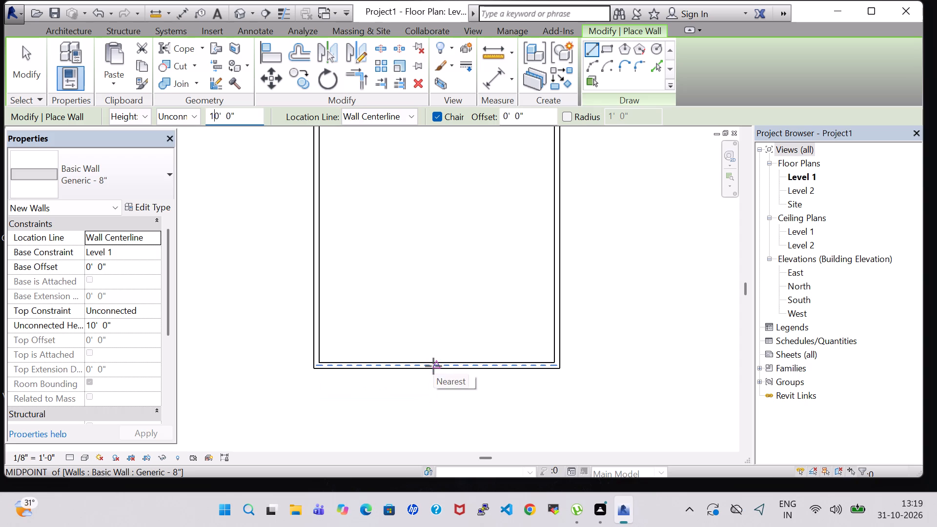
pyautogui.click(437, 369)
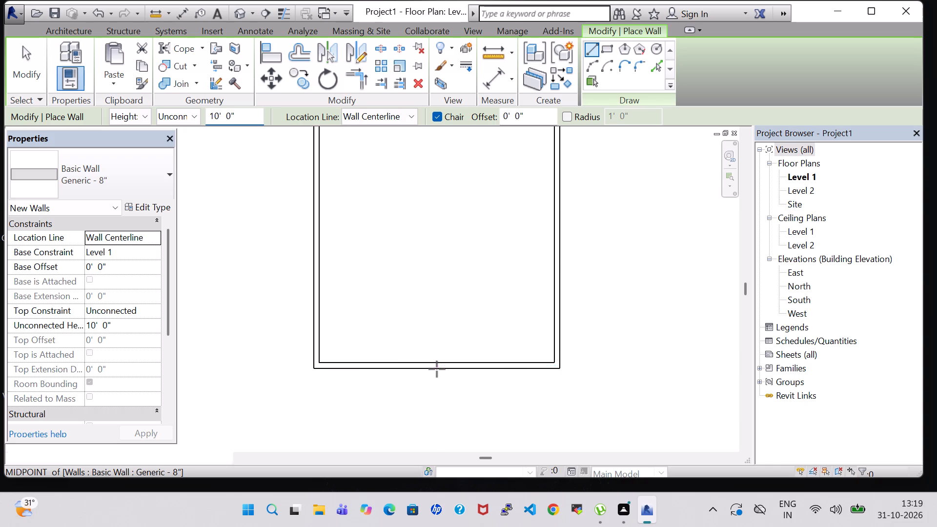
pyautogui.moveTo(435, 192); pyautogui.dragTo(425, 311, button='middle')
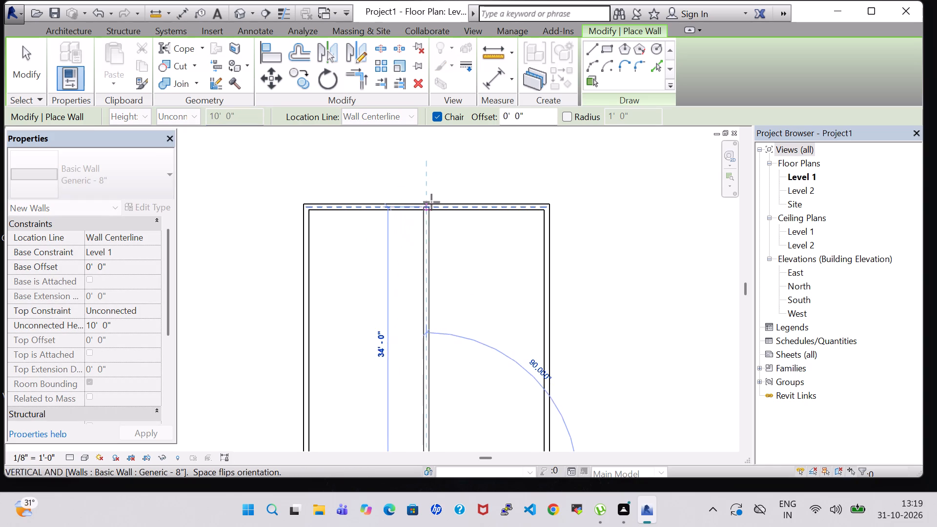
pyautogui.click(431, 202)
pyautogui.scroll(-2, 472, 324)
pyautogui.moveTo(472, 324); pyautogui.dragTo(469, 270, button='middle')
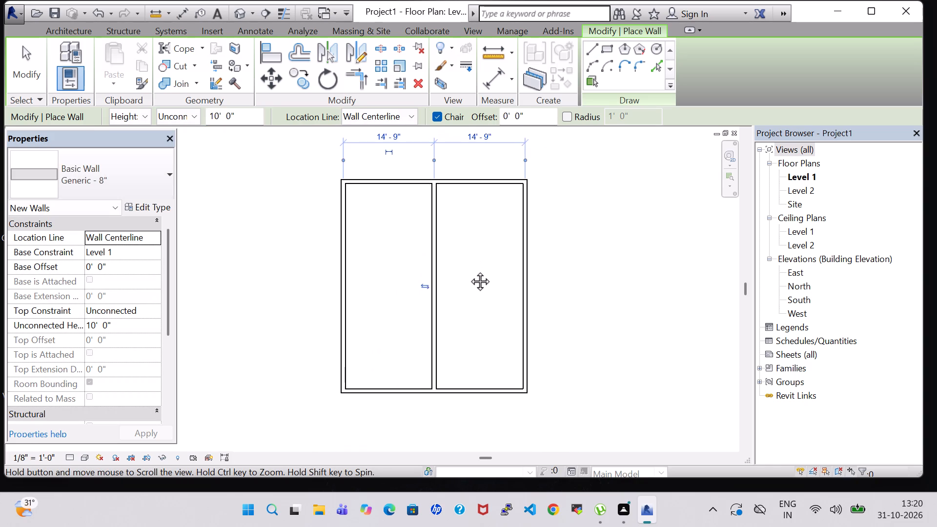
pyautogui.moveTo(469, 270); pyautogui.dragTo(466, 284, button='middle')
pyautogui.press('Escape')
pyautogui.press('Escape')
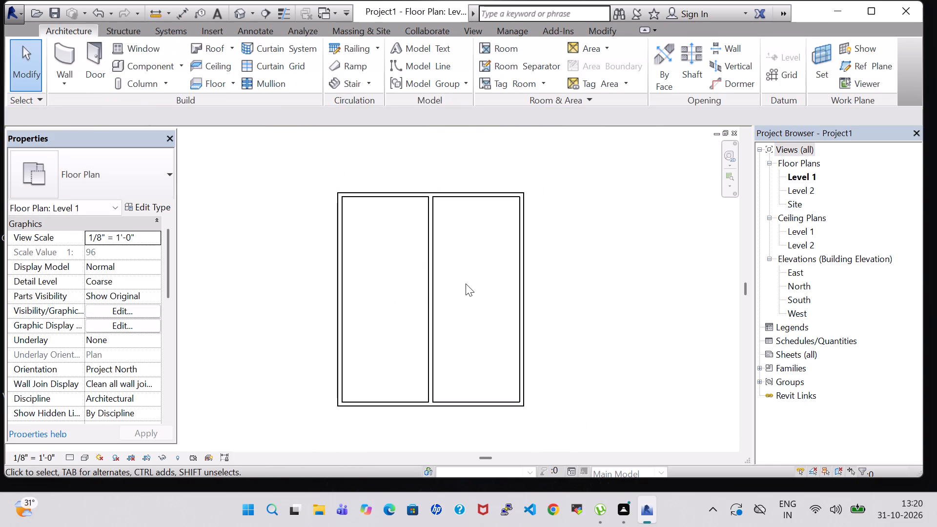
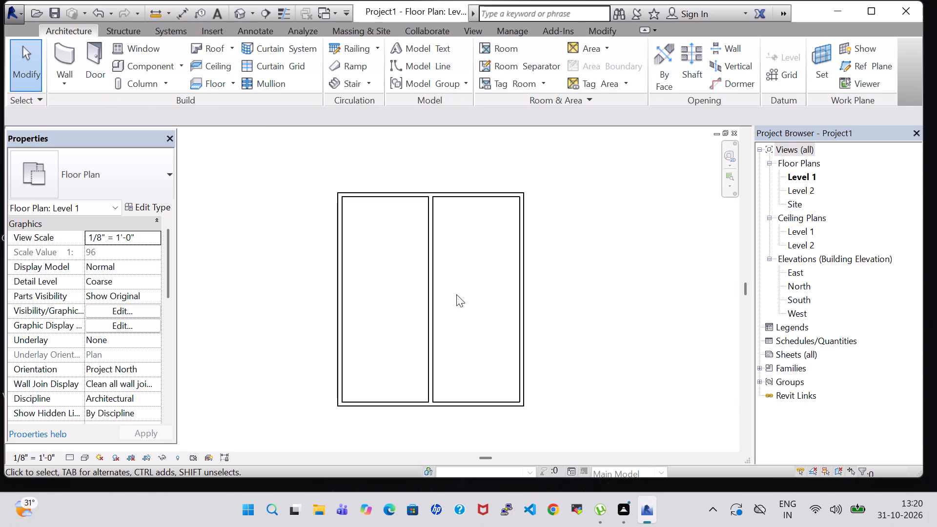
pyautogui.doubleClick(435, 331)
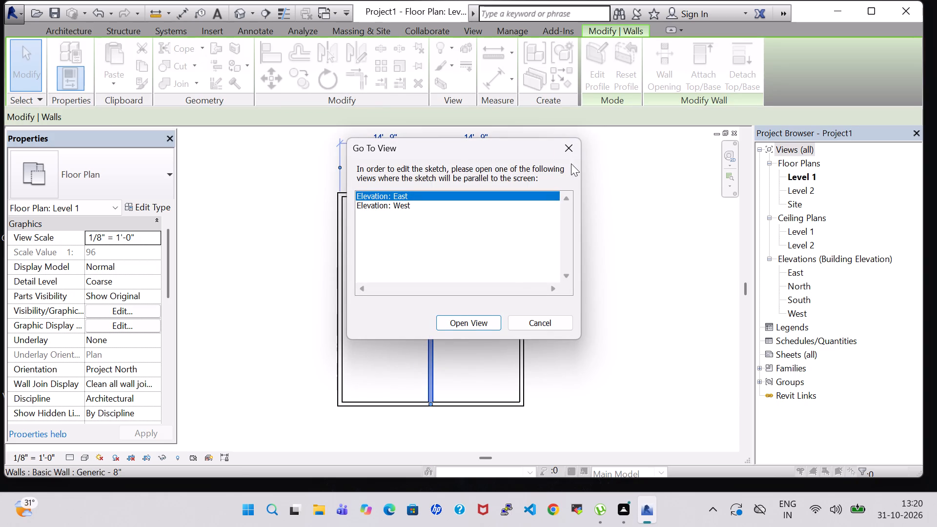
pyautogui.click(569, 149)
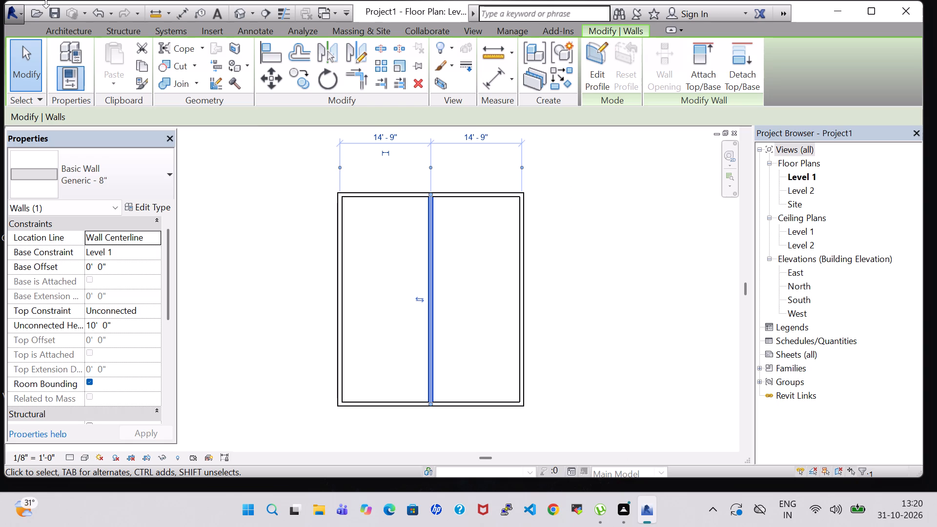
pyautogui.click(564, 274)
# Start the Wall command for another wall in the Level 1 floor plan.
pyautogui.click(64, 42)
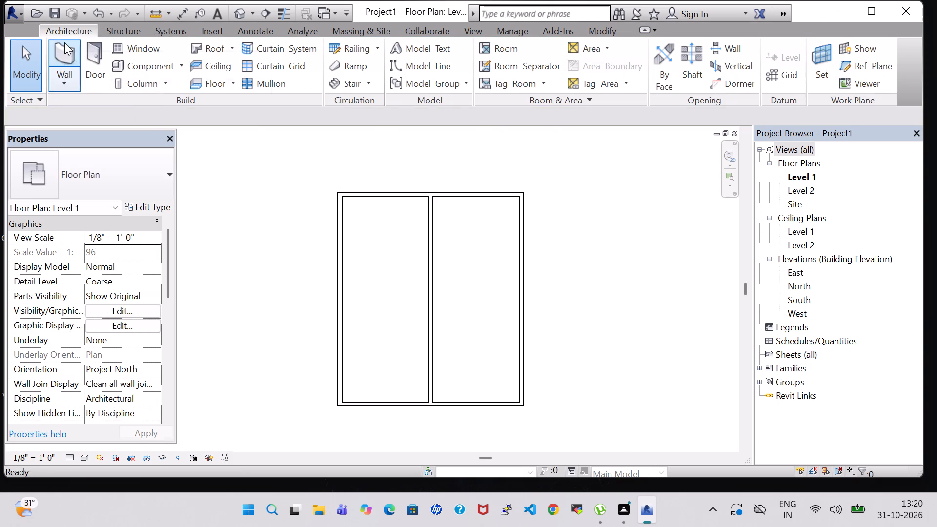
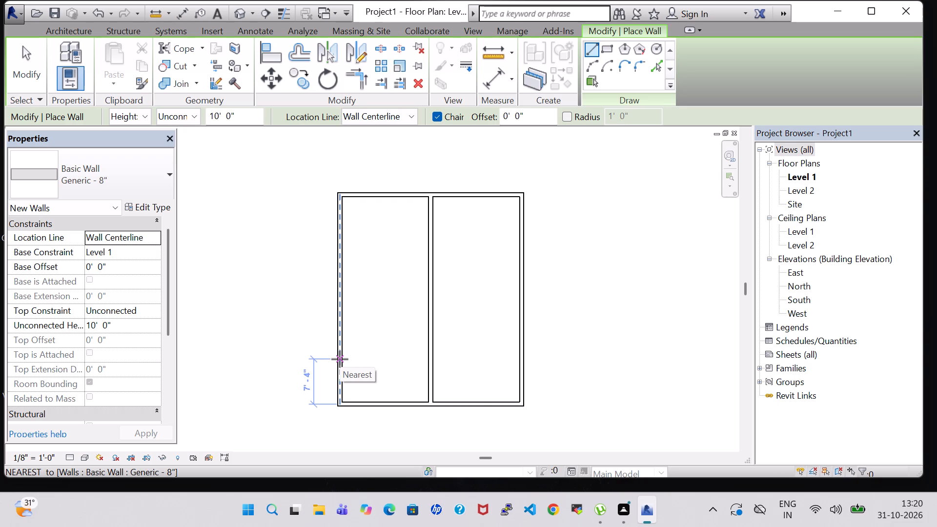
# Draw a horizontal Generic - 8" wall about 14' 9" long from the west wall to the middle wall, about 7' 4" above the south wall.
pyautogui.click(340, 359)
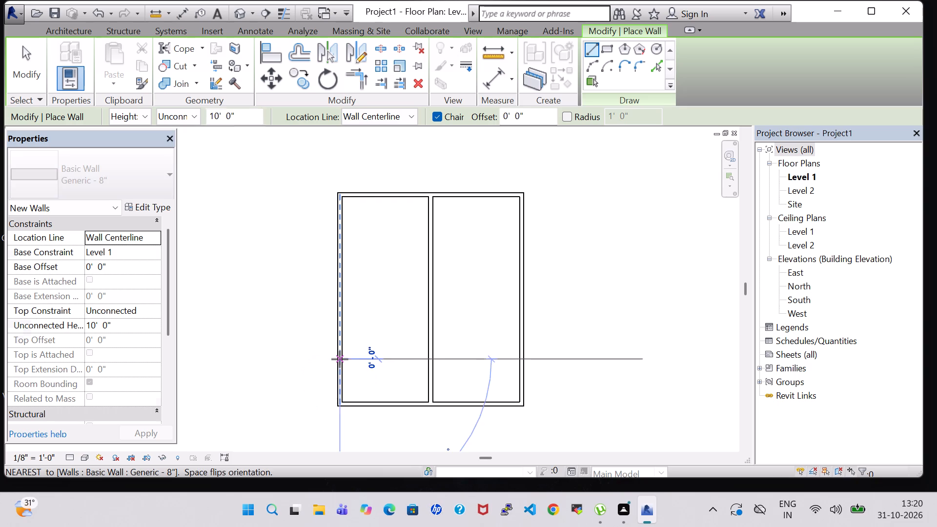
pyautogui.click(428, 362)
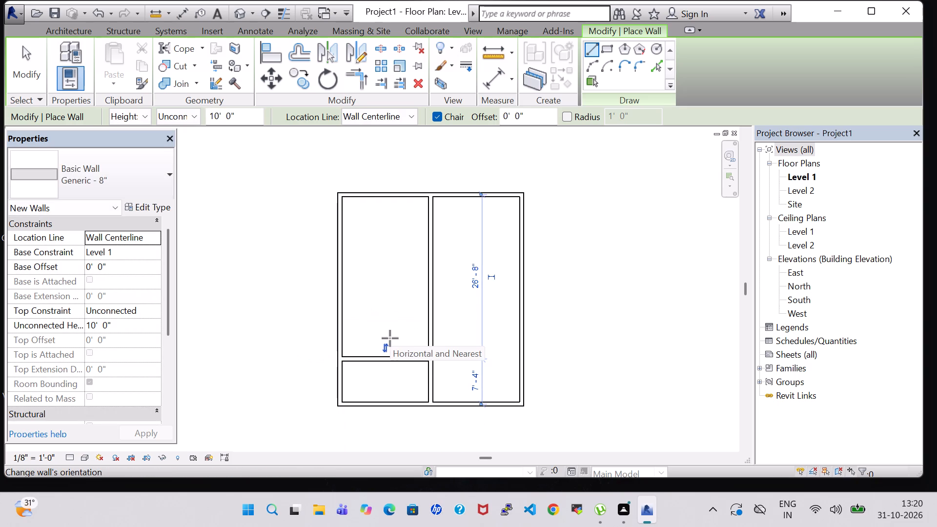
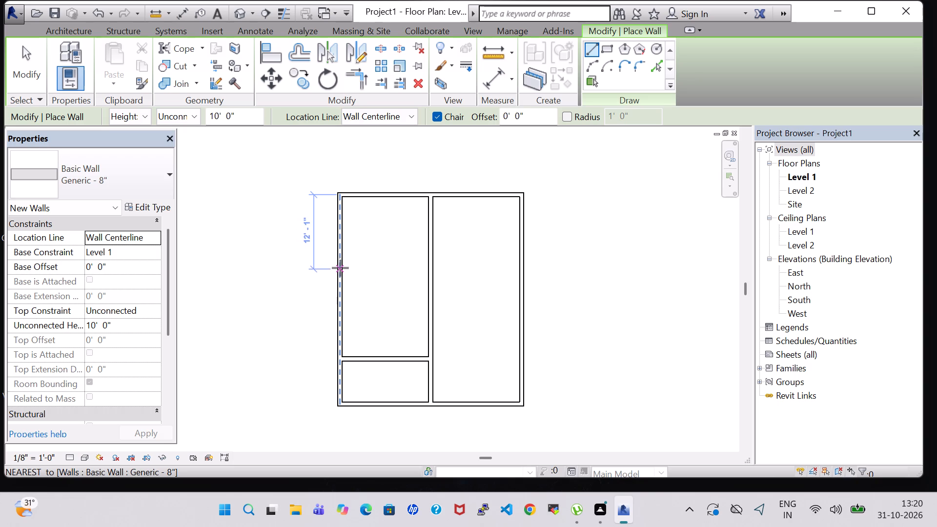
# Draw a horizontal Generic - 8" wall from the west wall to the middle wall, about 12' 1" below the north wall.
pyautogui.click(341, 269)
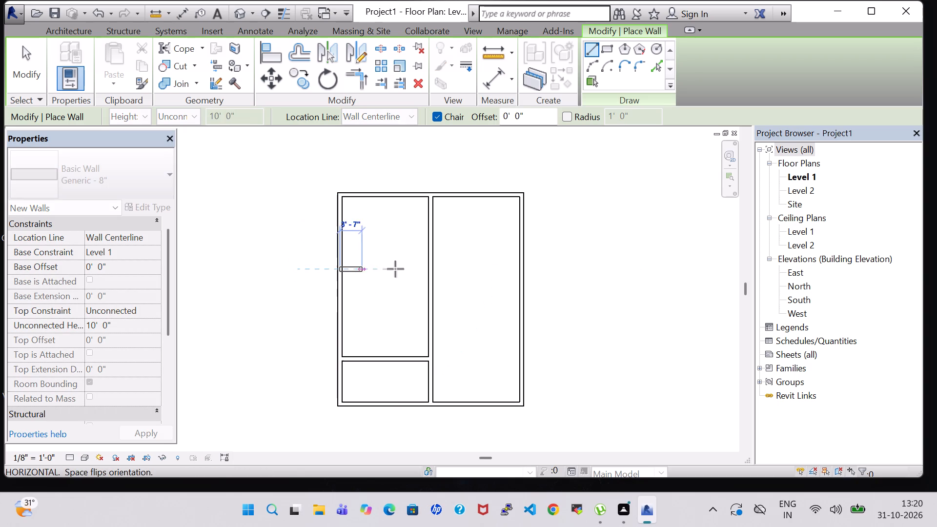
pyautogui.click(432, 271)
pyautogui.press('Escape')
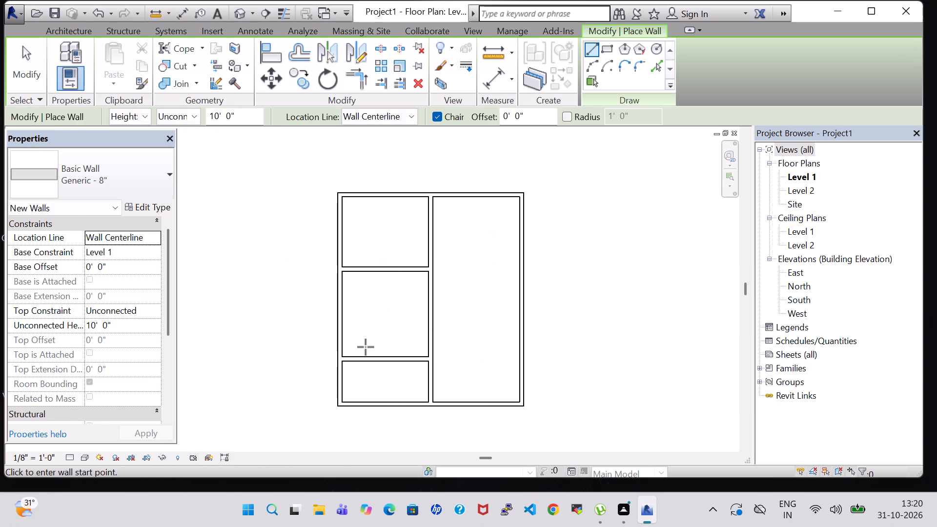
pyautogui.press('Escape')
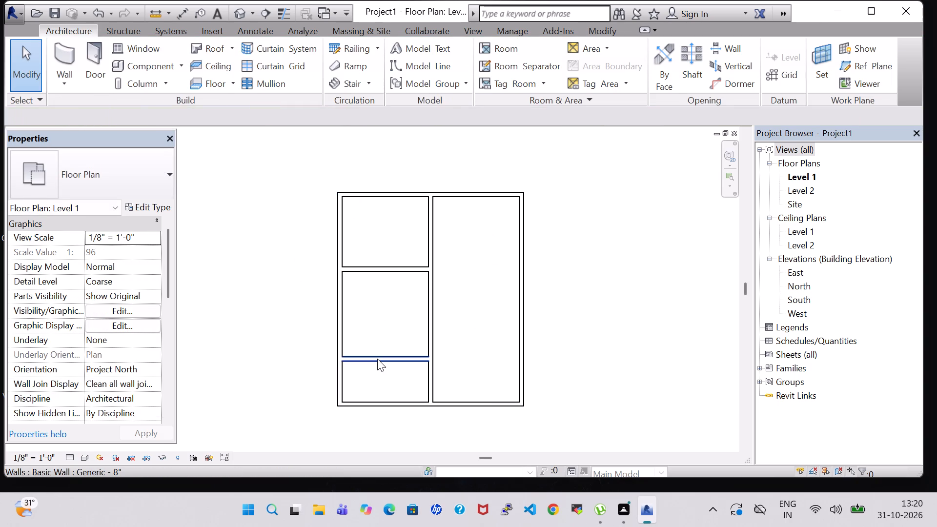
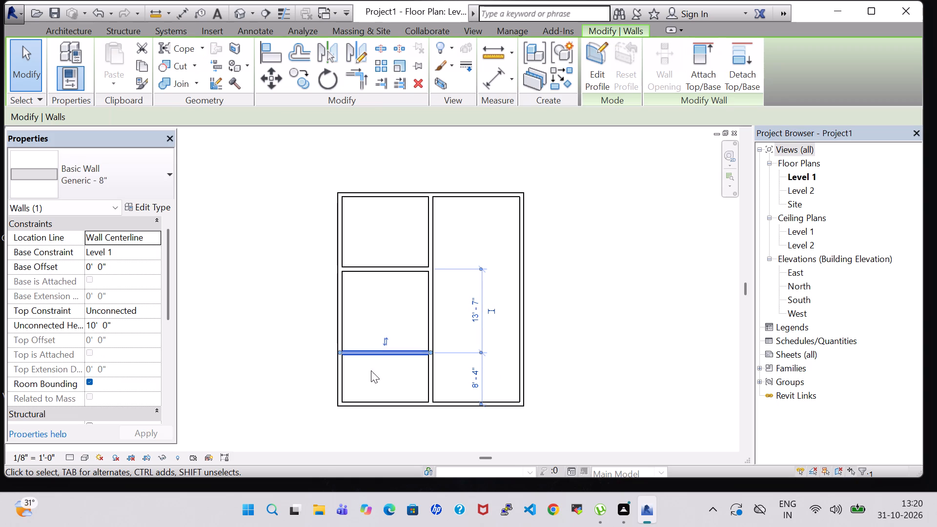
# Draw two connected Generic - 8" walls enclosing a corner space about 4' 0" by 4' 0" in the northwest corner of the middle west room.
pyautogui.click(667, 291)
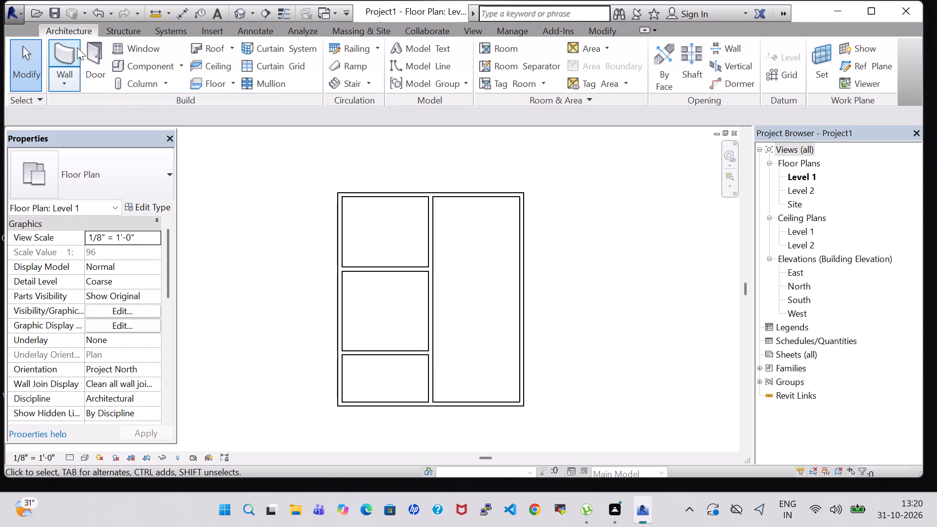
pyautogui.click(77, 47)
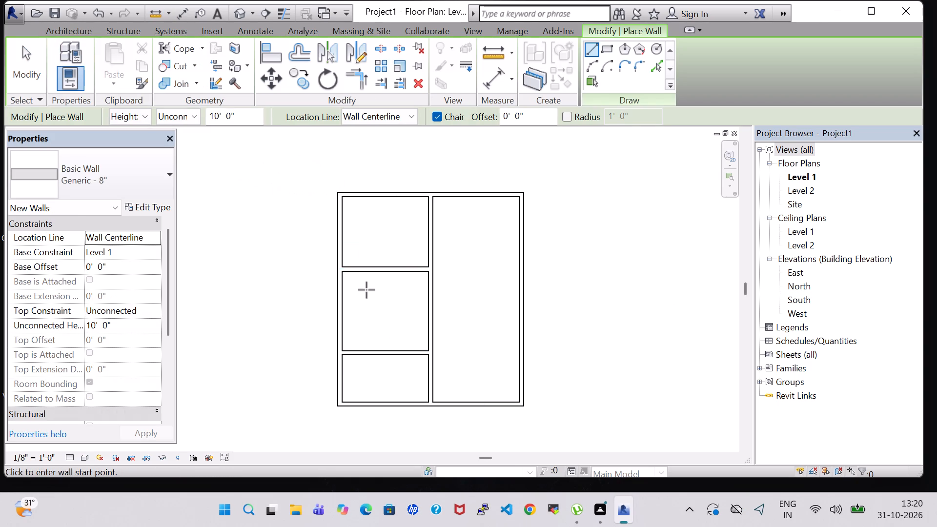
pyautogui.scroll(5, 367, 290)
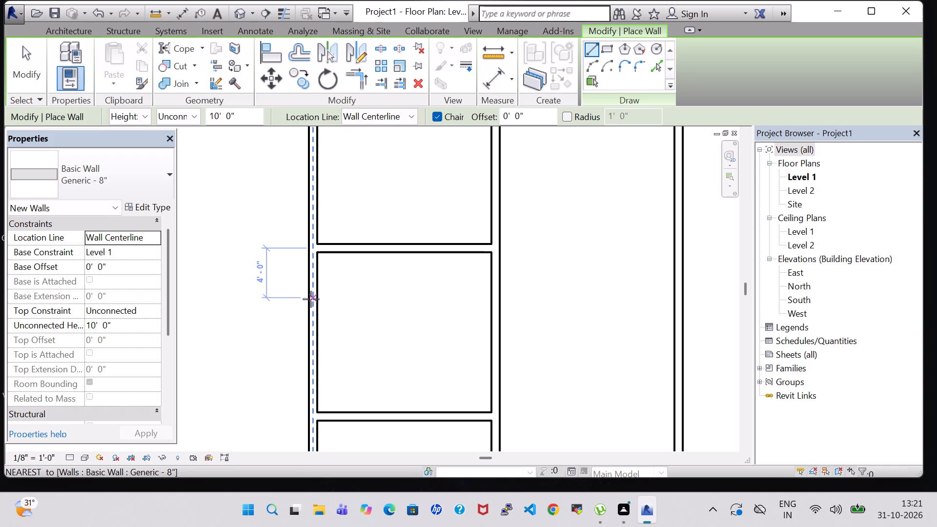
pyautogui.click(311, 299)
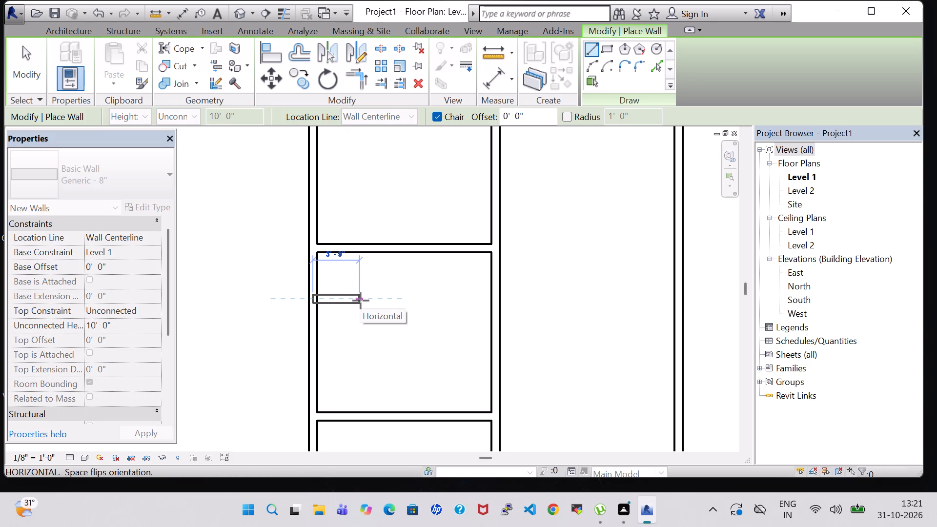
pyautogui.click(363, 301)
pyautogui.click(366, 256)
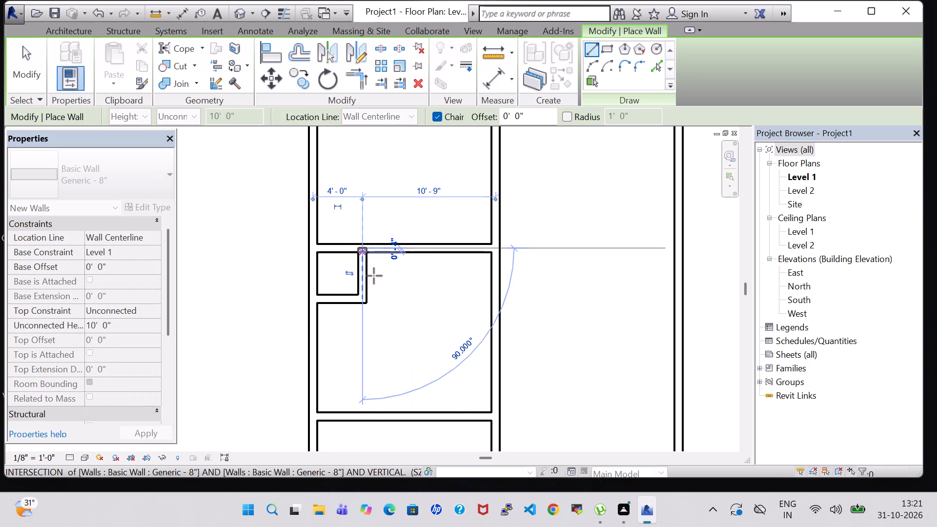
pyautogui.press('Escape')
pyautogui.press('Escape')
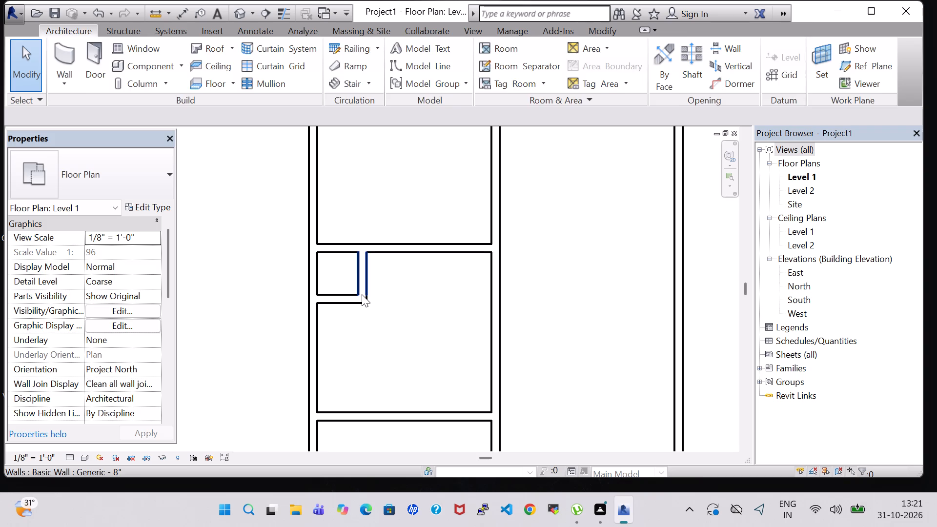
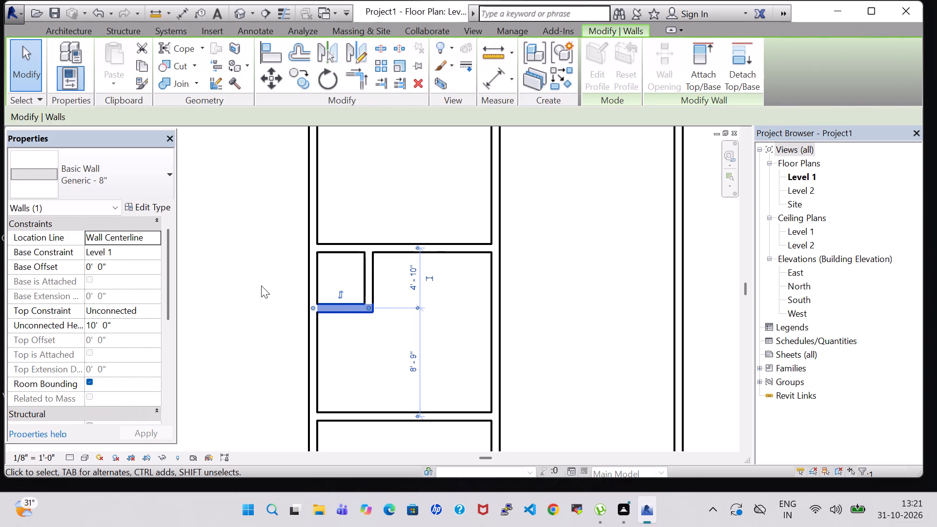
# Draw a horizontal Generic - 8" wall, 10' 0" high, from the central wall to the east exterior wall, aligned with the northern west-side partition.
pyautogui.click(261, 285)
pyautogui.scroll(-5, 262, 285)
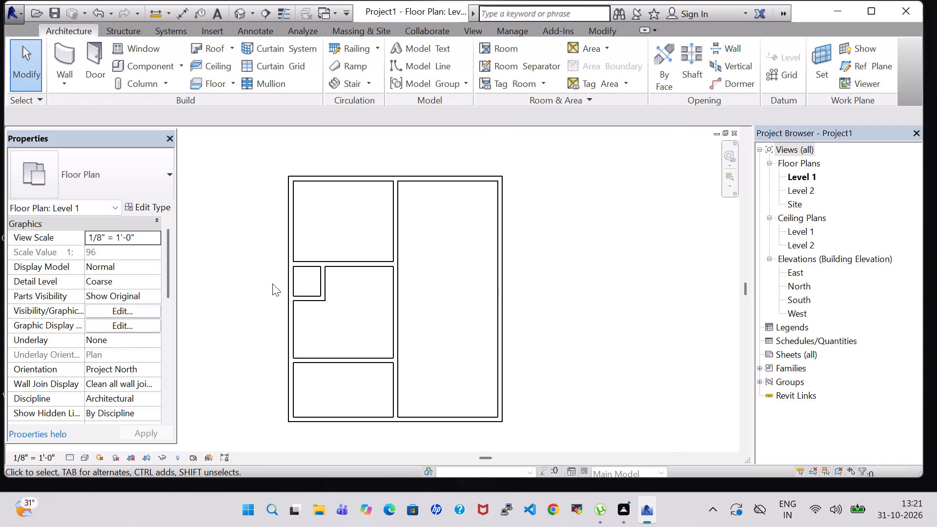
pyautogui.scroll(1, 317, 318)
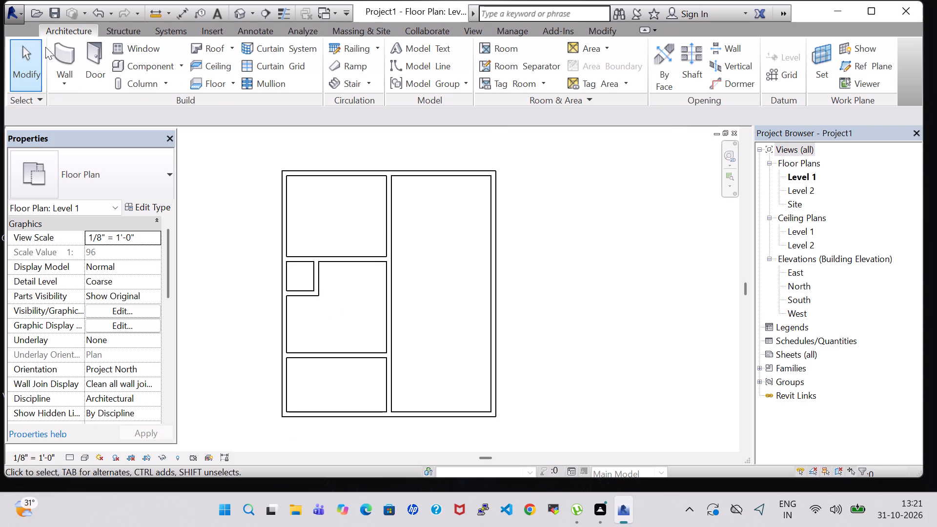
pyautogui.doubleClick(76, 47)
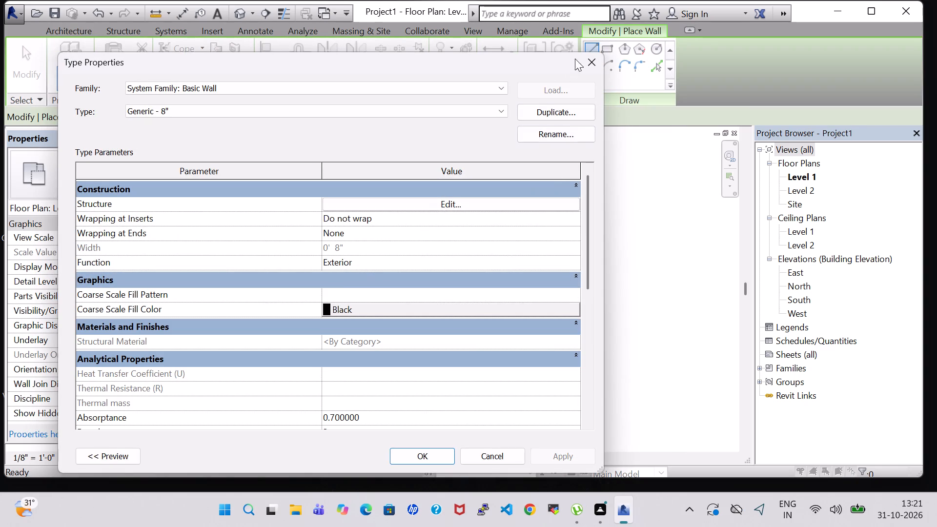
pyautogui.click(600, 62)
pyautogui.click(58, 32)
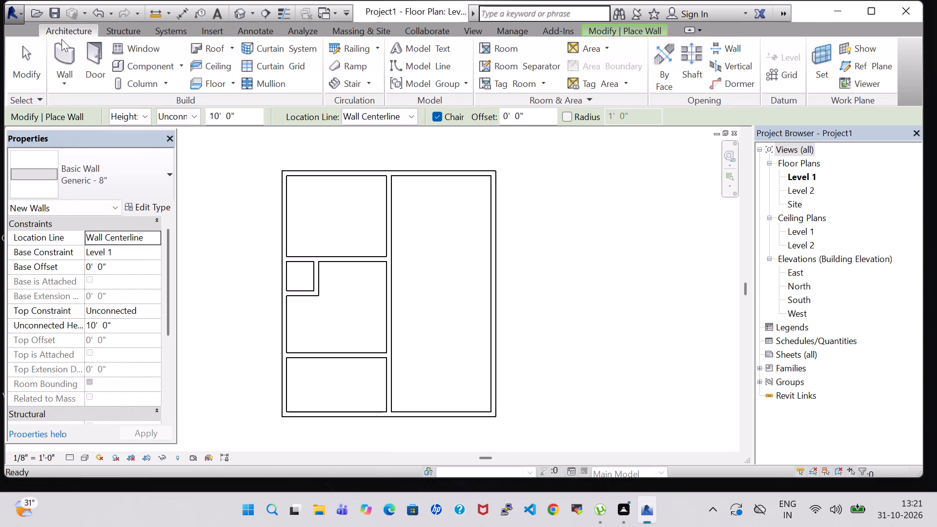
pyautogui.click(73, 50)
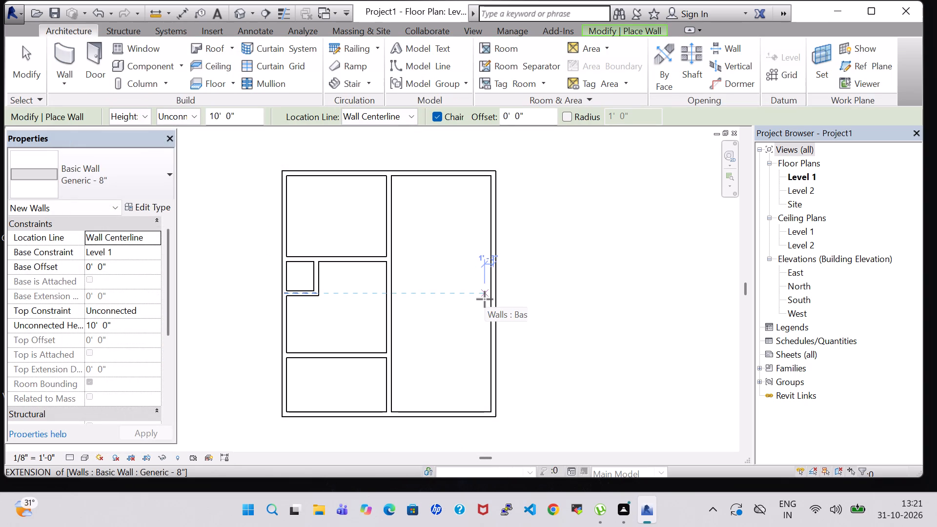
pyautogui.scroll(3, 377, 293)
pyautogui.click(391, 241)
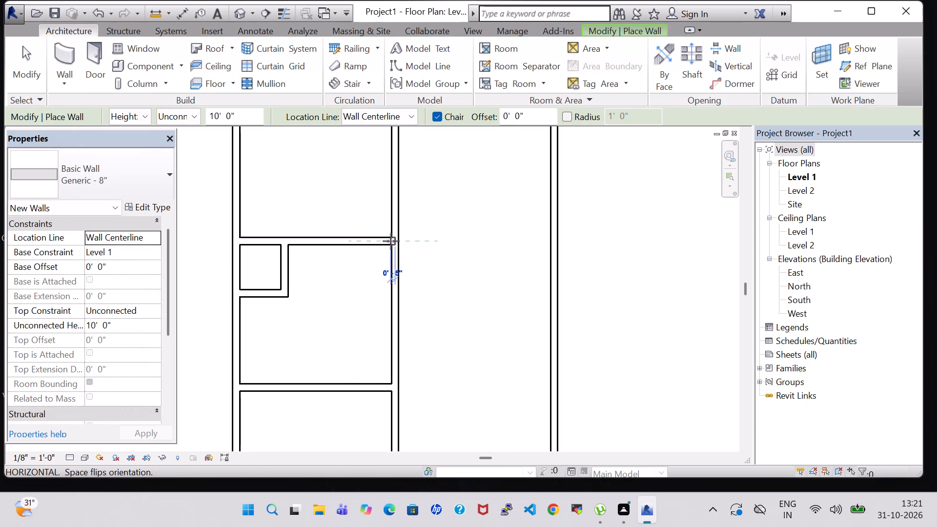
pyautogui.click(557, 241)
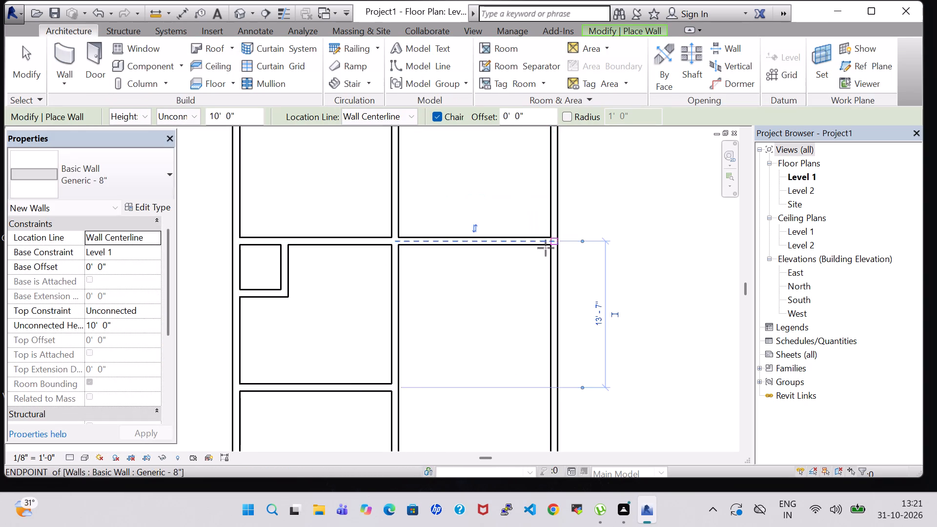
pyautogui.scroll(-3, 490, 302)
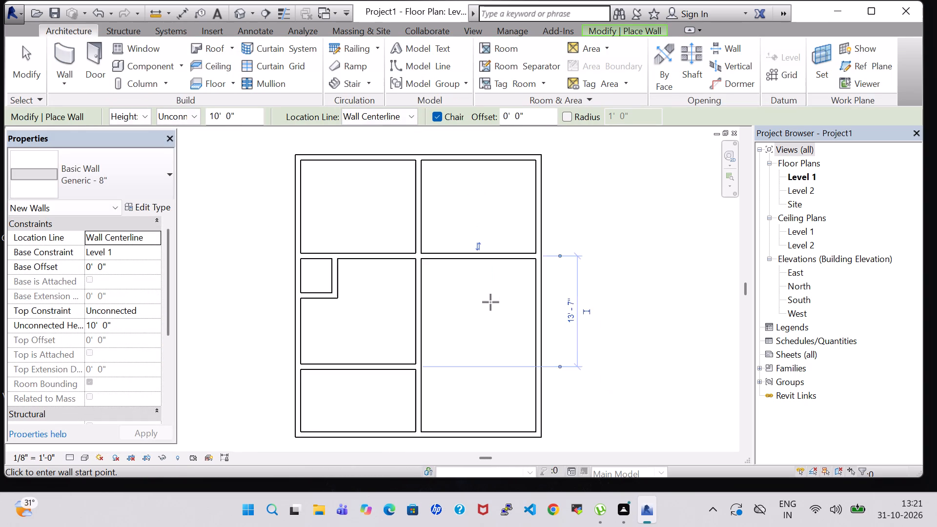
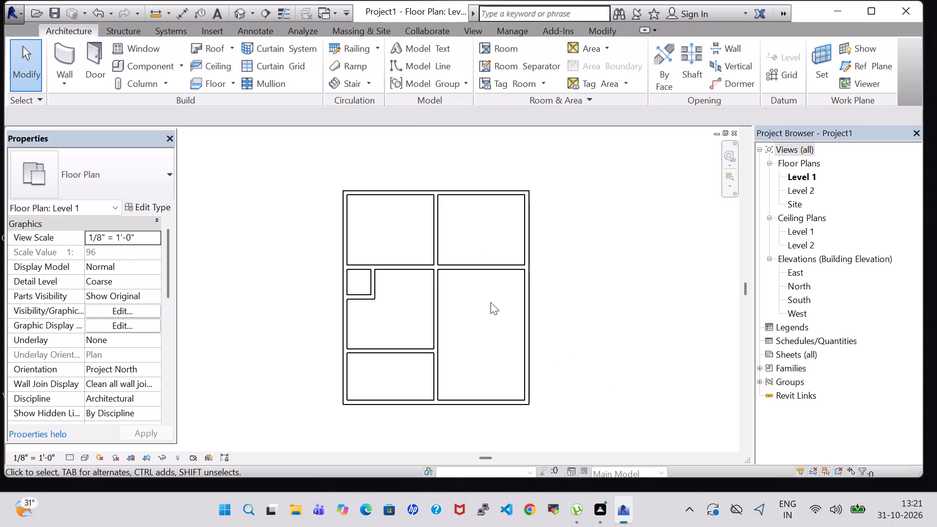
# Draw another Generic - 8" interior wall, 10' 0" high, from the east exterior wall within the large southeast room.
pyautogui.click(67, 43)
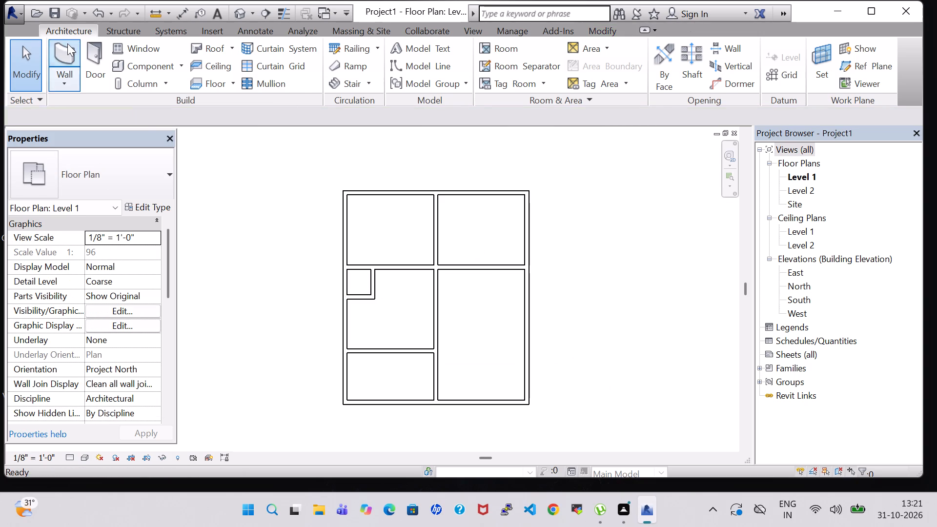
pyautogui.scroll(4, 531, 307)
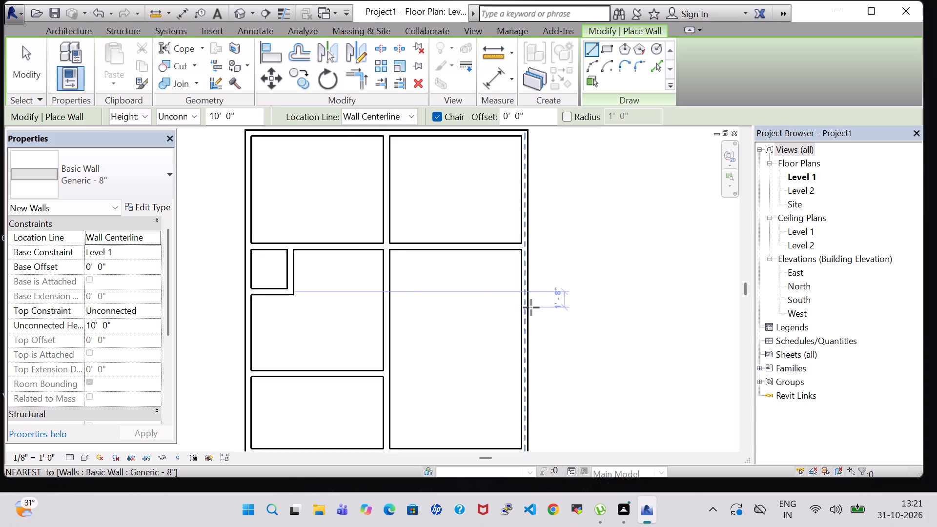
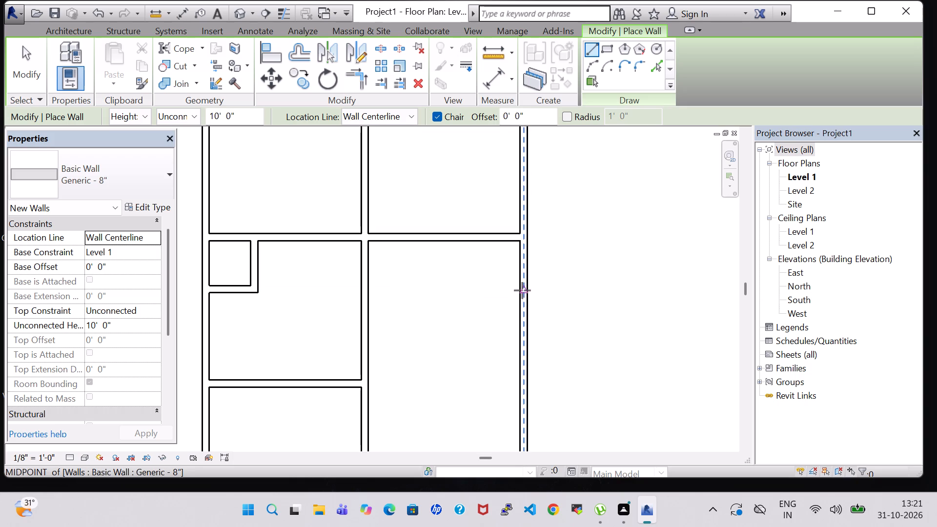
# Draw a horizontal Generic - 8" wall from the east exterior wall to the central vertical wall, about 4' 11" south of the cross wall.
pyautogui.click(525, 288)
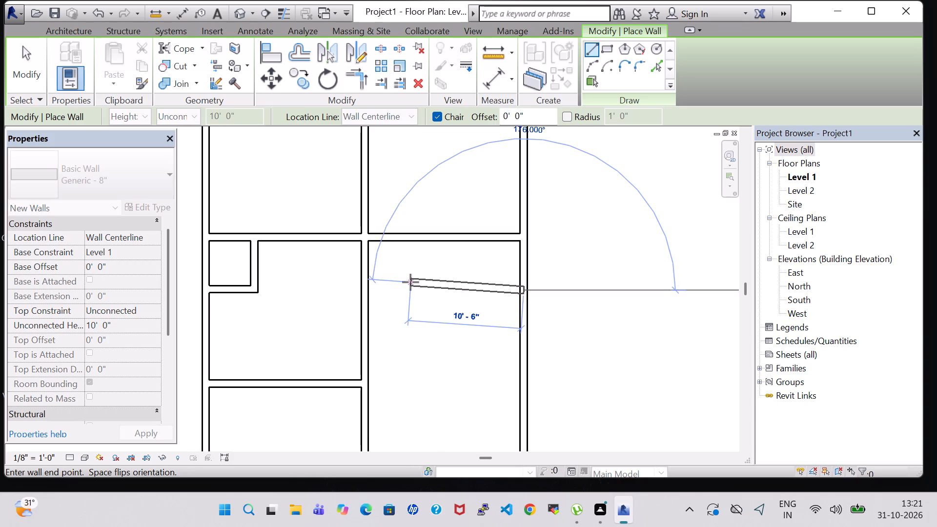
pyautogui.click(360, 293)
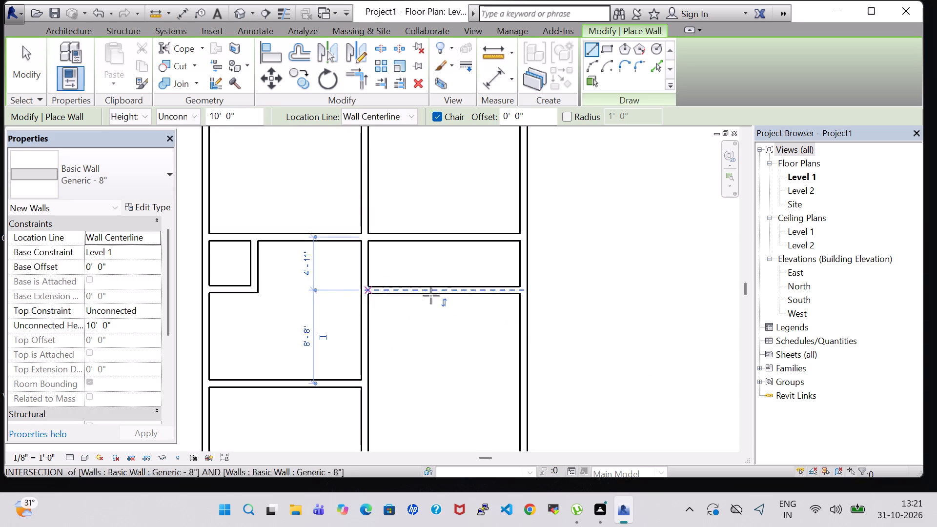
pyautogui.scroll(-3, 439, 355)
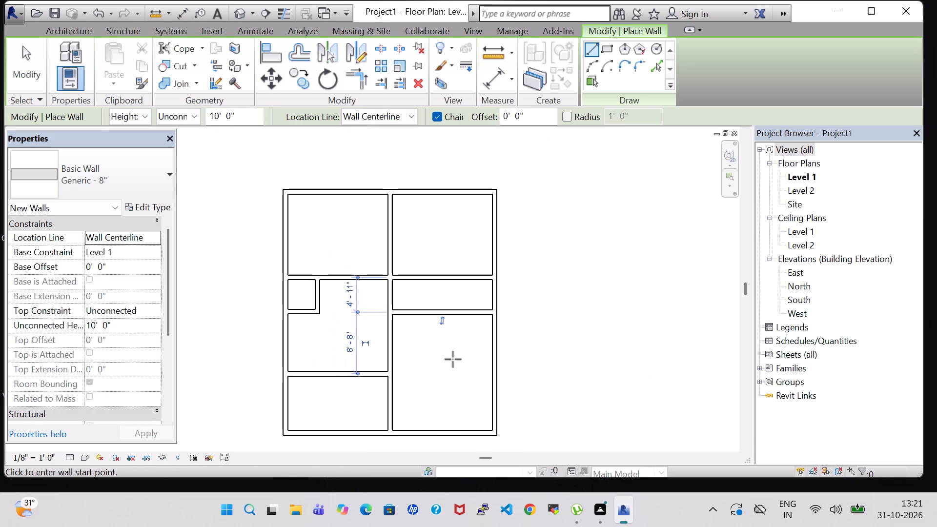
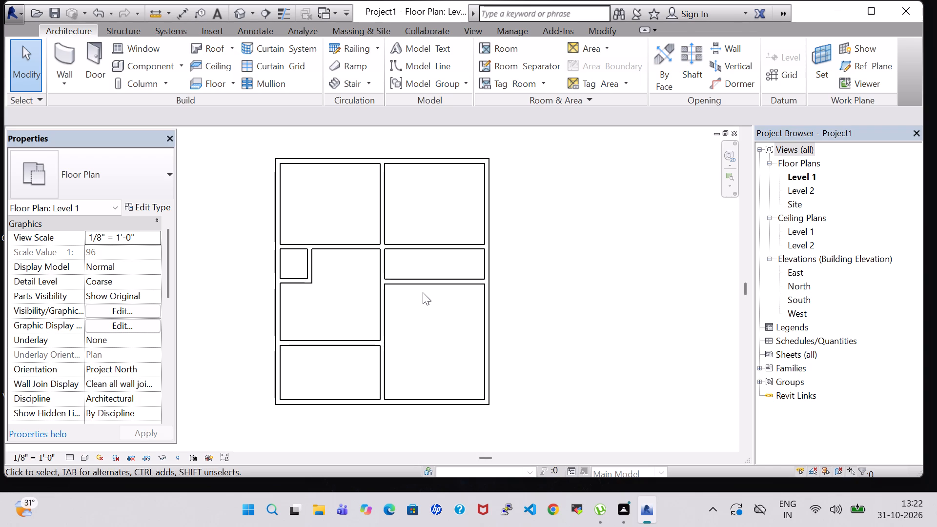
# Nudge the horizontal wall in the eastern half south until it is 5' 9" from the cross wall.
pyautogui.click(454, 277)
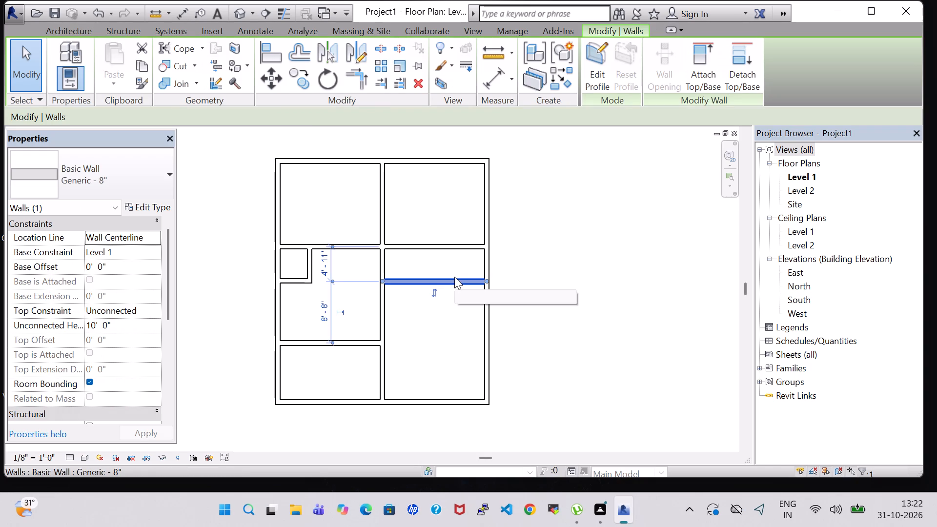
pyautogui.press('Down')
pyautogui.press('Down')
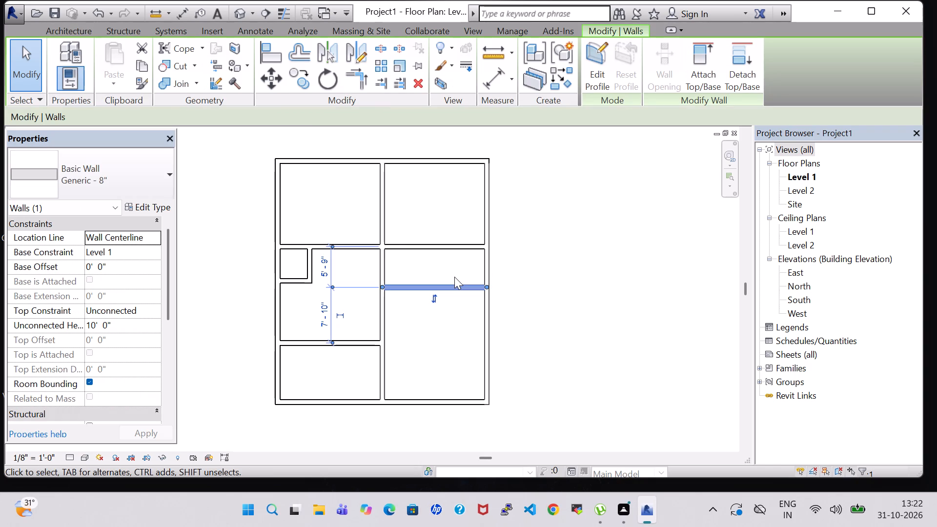
pyautogui.press('Up')
pyautogui.press('Down')
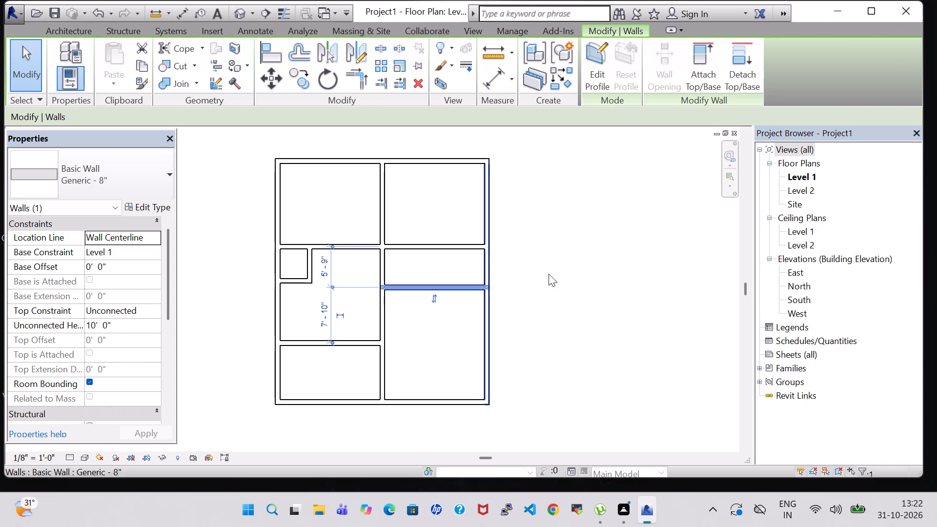
pyautogui.click(608, 272)
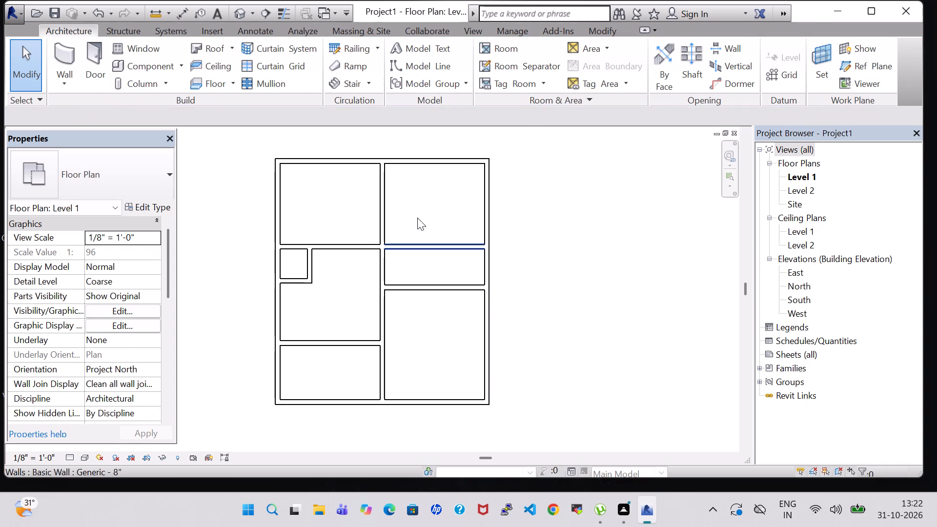
# Split the south exterior wall at the central vertical wall's east face and delete the segment east of the split.
pyautogui.click(610, 27)
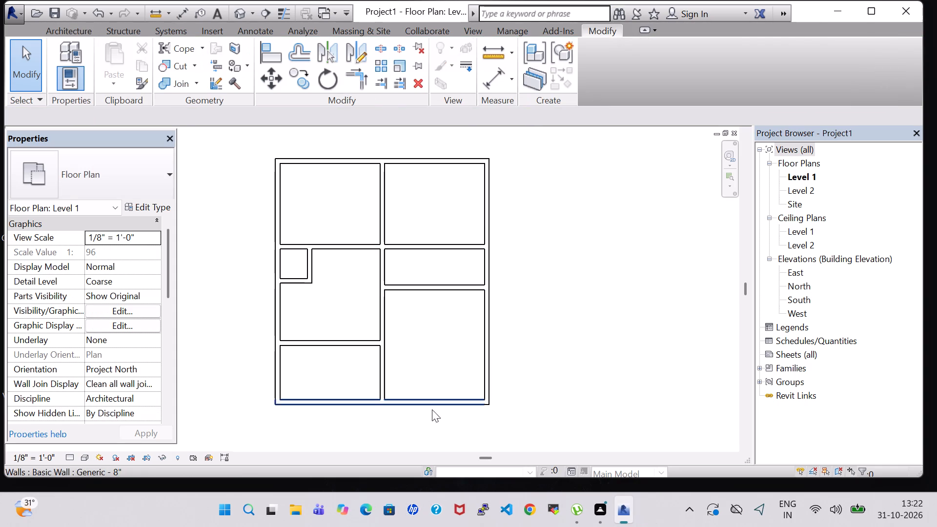
pyautogui.scroll(3, 418, 409)
pyautogui.click(381, 44)
pyautogui.scroll(4, 401, 435)
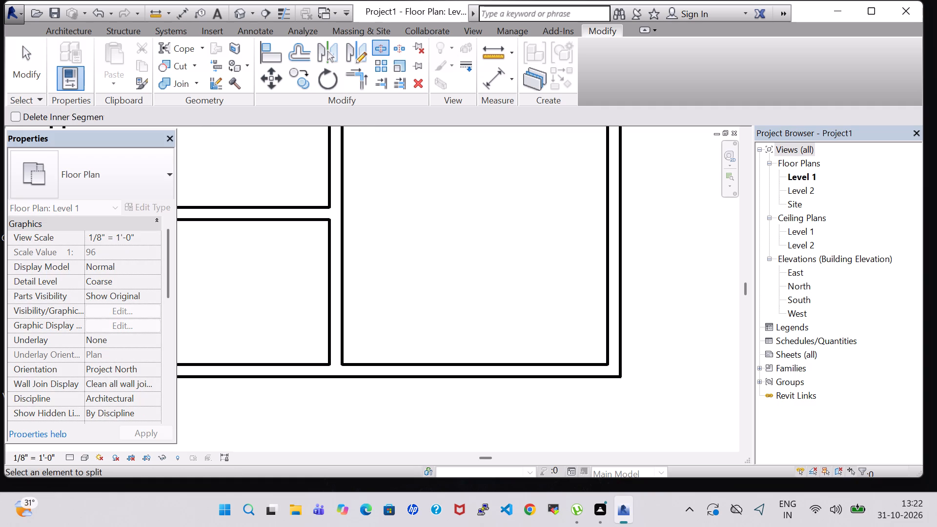
pyautogui.click(343, 374)
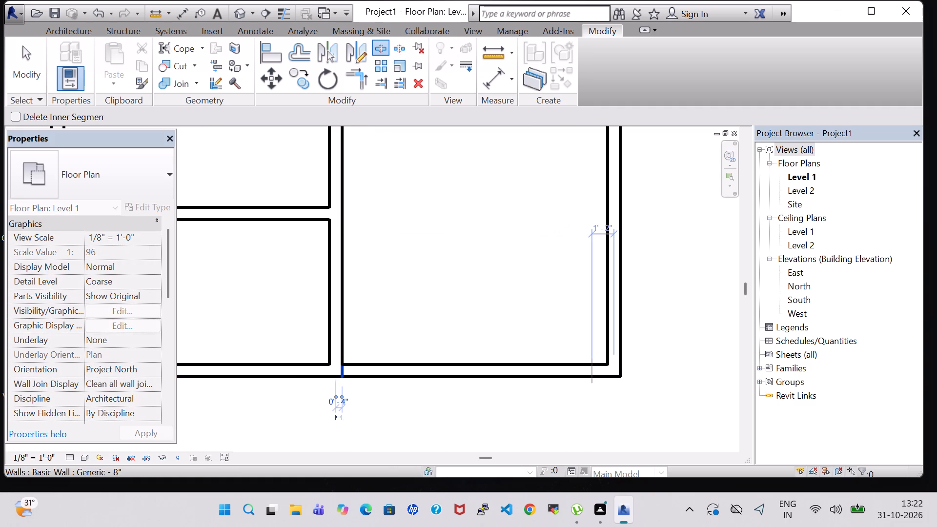
pyautogui.press('Escape')
pyautogui.press('Escape')
pyautogui.click(571, 375)
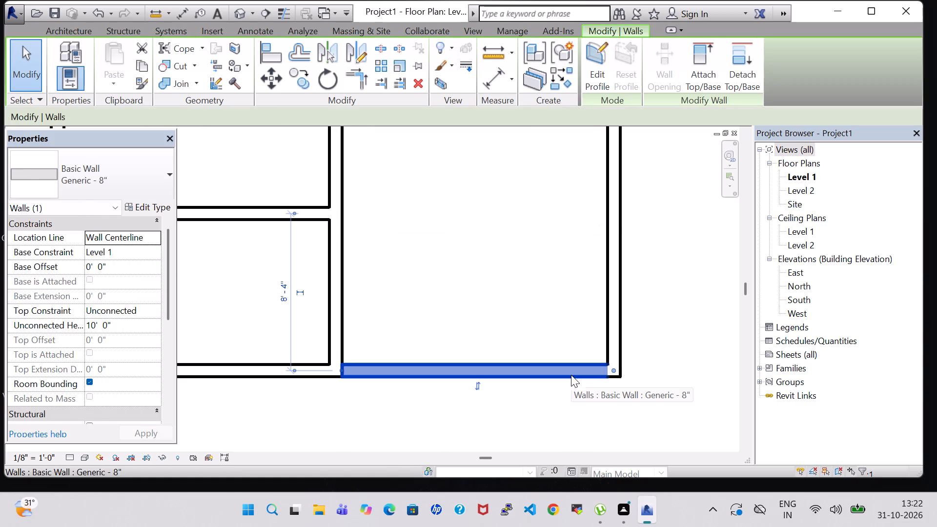
pyautogui.press('Delete')
# Draw a room separation line about 14' 1" long across the open south side, from the central wall's corner to the east exterior wall.
pyautogui.click(71, 31)
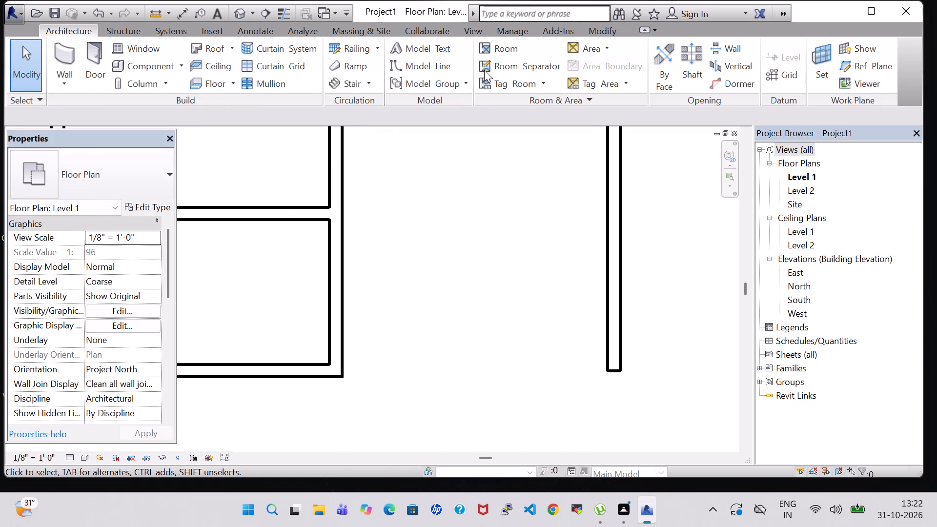
pyautogui.click(502, 58)
pyautogui.scroll(2, 355, 373)
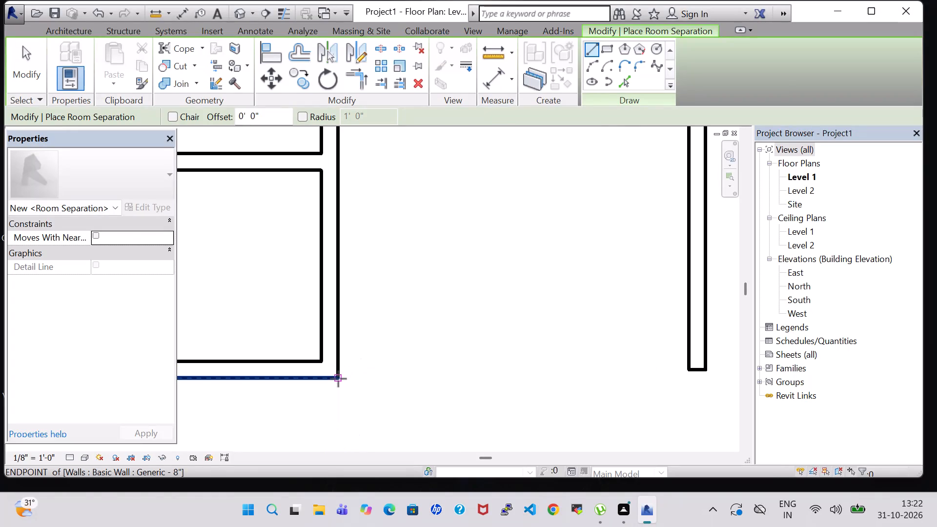
pyautogui.click(338, 379)
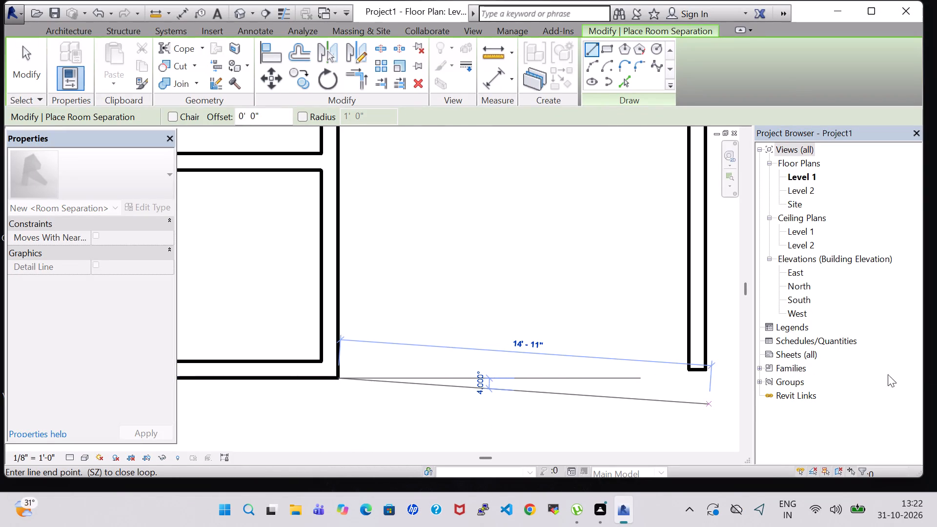
pyautogui.click(688, 379)
pyautogui.press('Escape')
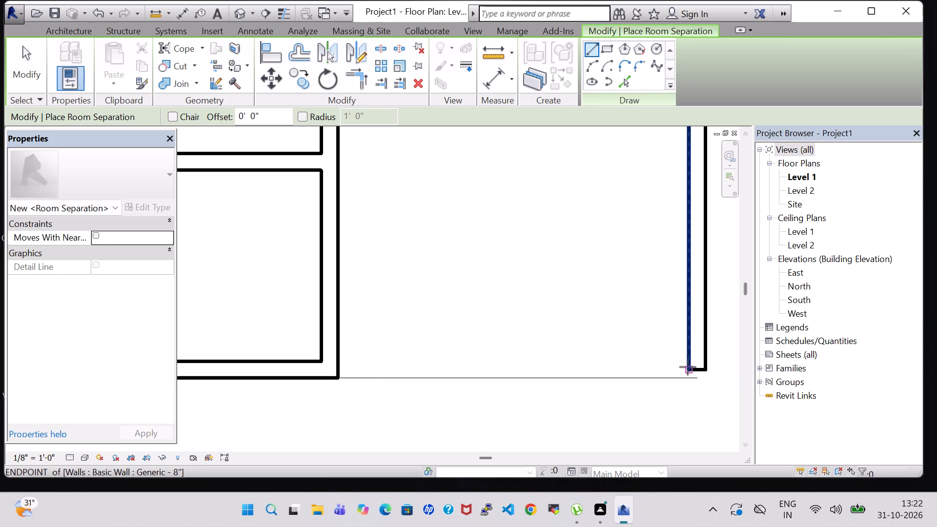
pyautogui.press('Escape')
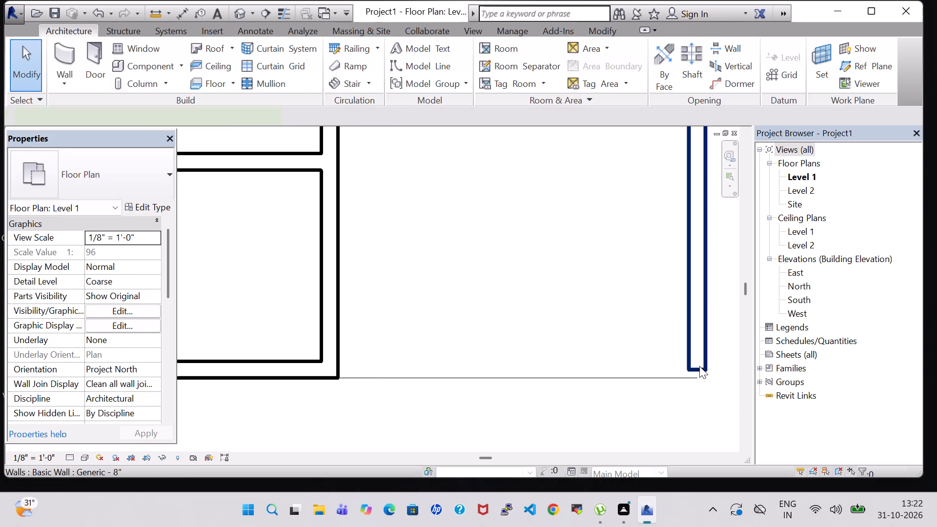
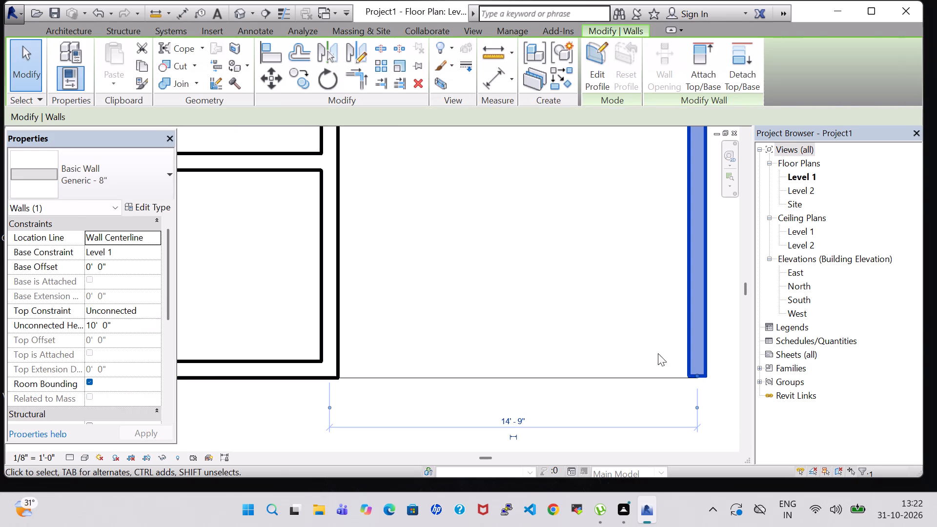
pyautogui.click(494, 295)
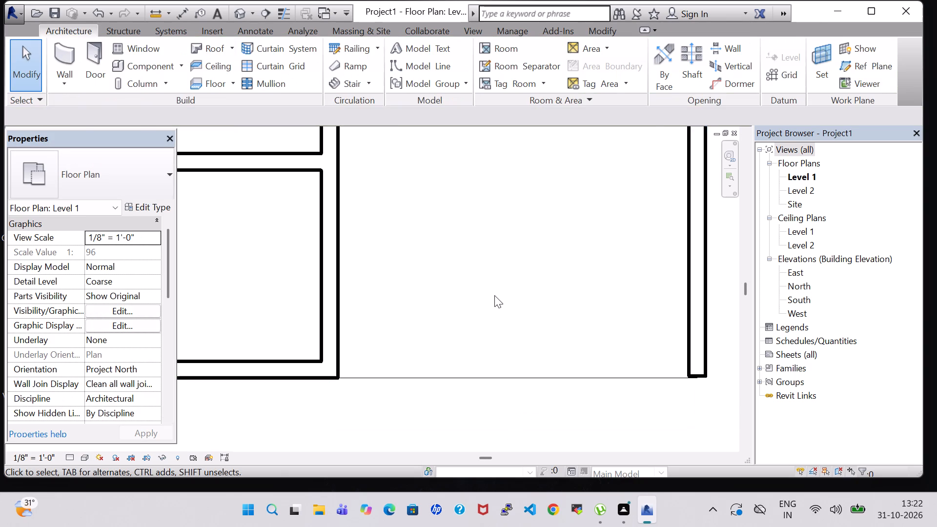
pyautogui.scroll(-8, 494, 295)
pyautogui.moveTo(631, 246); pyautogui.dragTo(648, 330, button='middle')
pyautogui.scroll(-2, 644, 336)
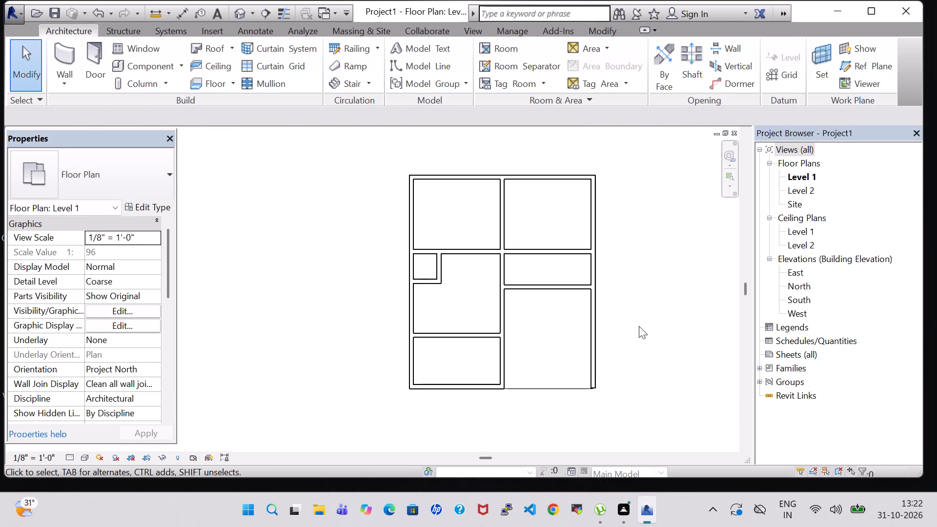
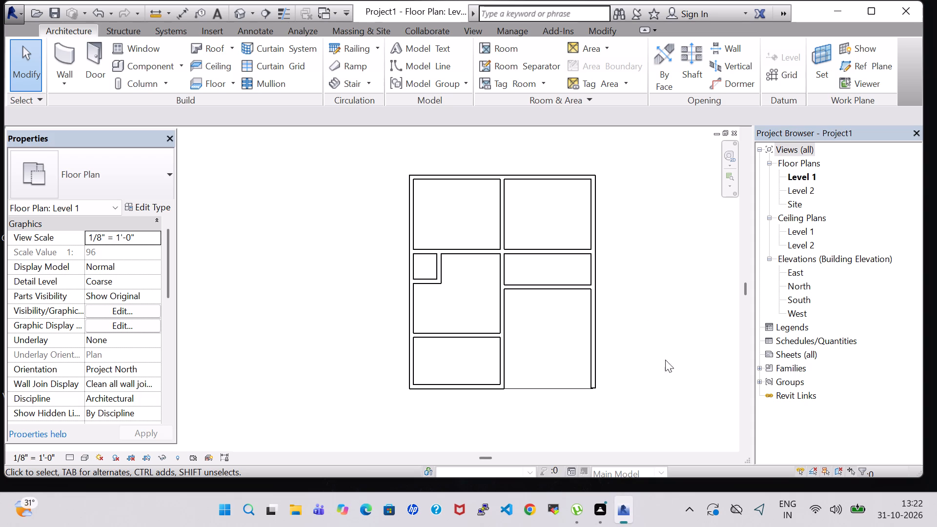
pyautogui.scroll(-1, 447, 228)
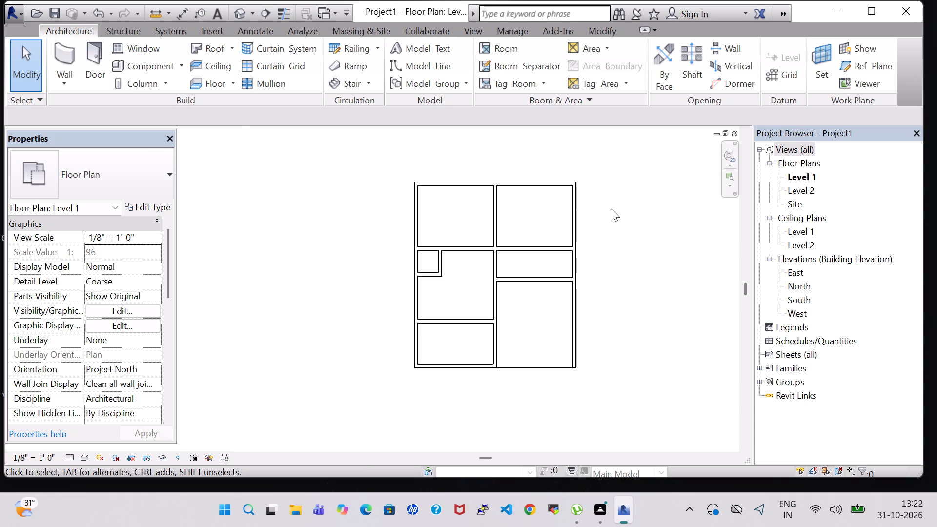
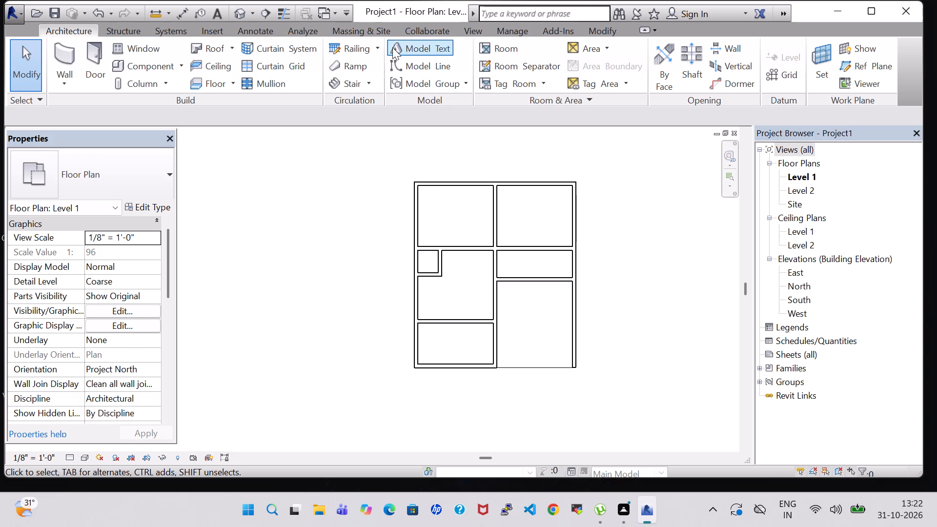
# Create a four-point toposurface at 0' 0" absolute elevation, covering the open-fronted lower-right room of the Level 1 plan.
pyautogui.click(355, 29)
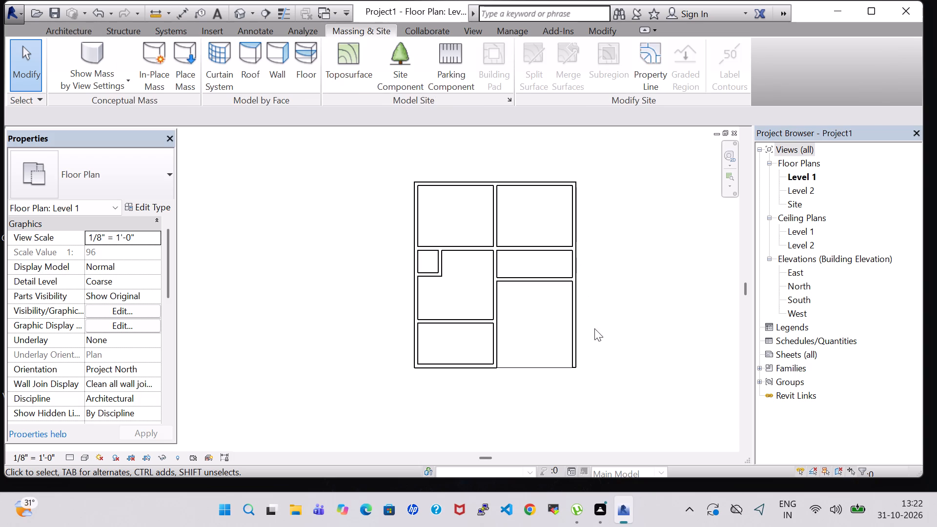
pyautogui.click(356, 56)
pyautogui.scroll(12, 531, 283)
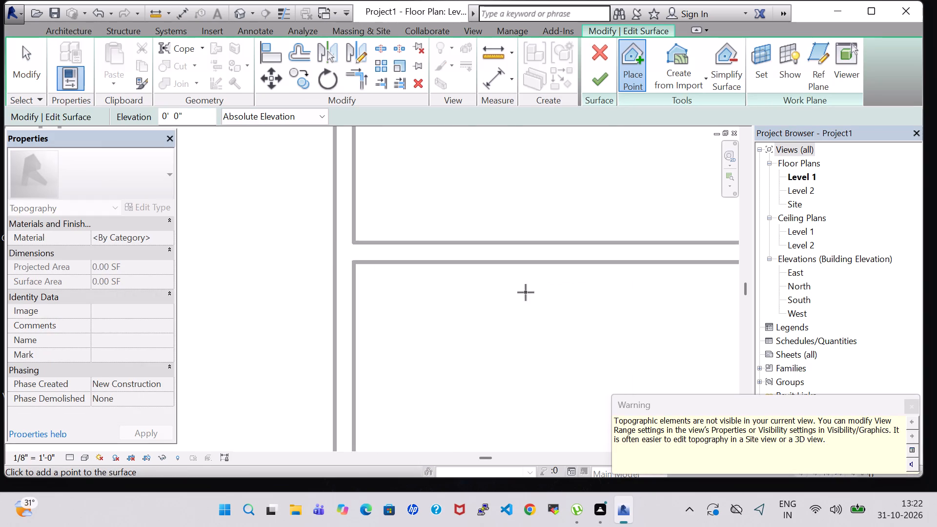
pyautogui.click(352, 264)
pyautogui.scroll(1, 582, 298)
pyautogui.moveTo(582, 298); pyautogui.dragTo(376, 296, button='middle')
pyautogui.click(573, 258)
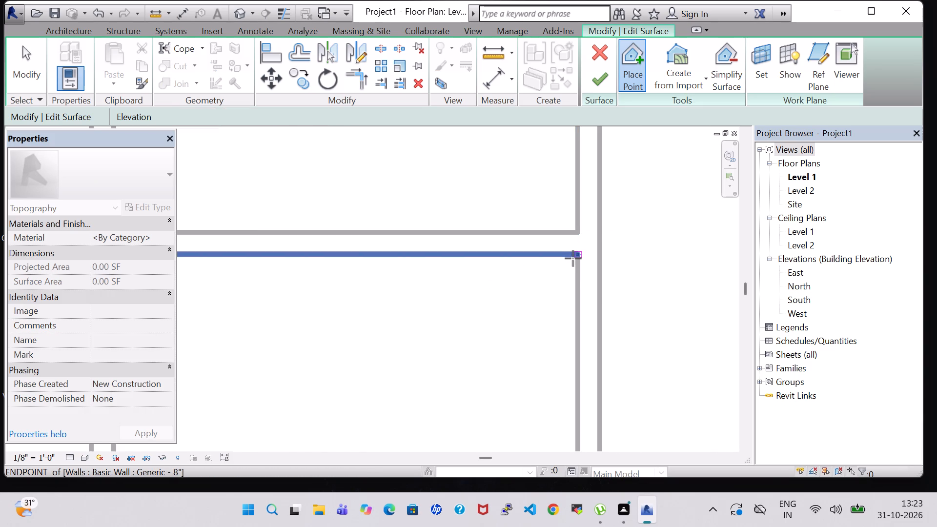
pyautogui.moveTo(556, 345); pyautogui.dragTo(554, 267, button='middle')
pyautogui.scroll(-3, 555, 238)
pyautogui.moveTo(541, 354); pyautogui.dragTo(522, 257, button='middle')
pyautogui.scroll(-3, 517, 254)
pyautogui.click(538, 380)
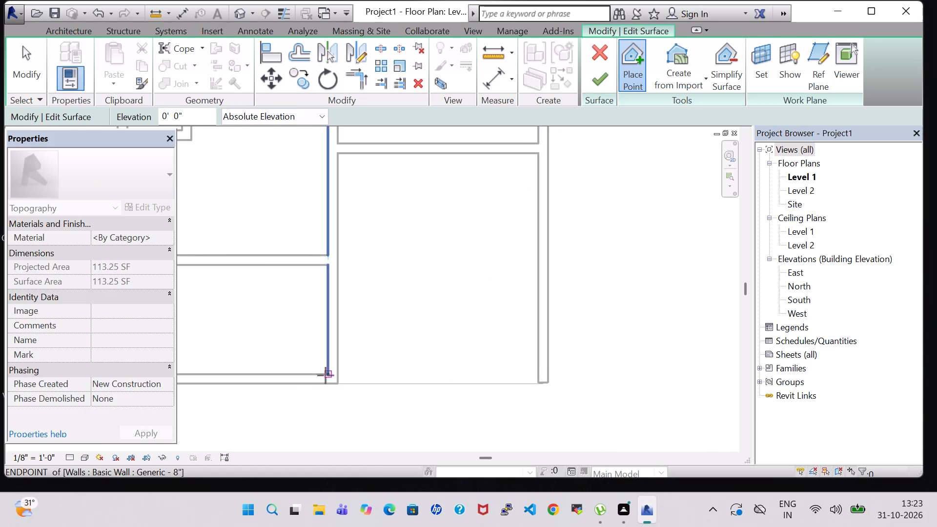
pyautogui.click(336, 385)
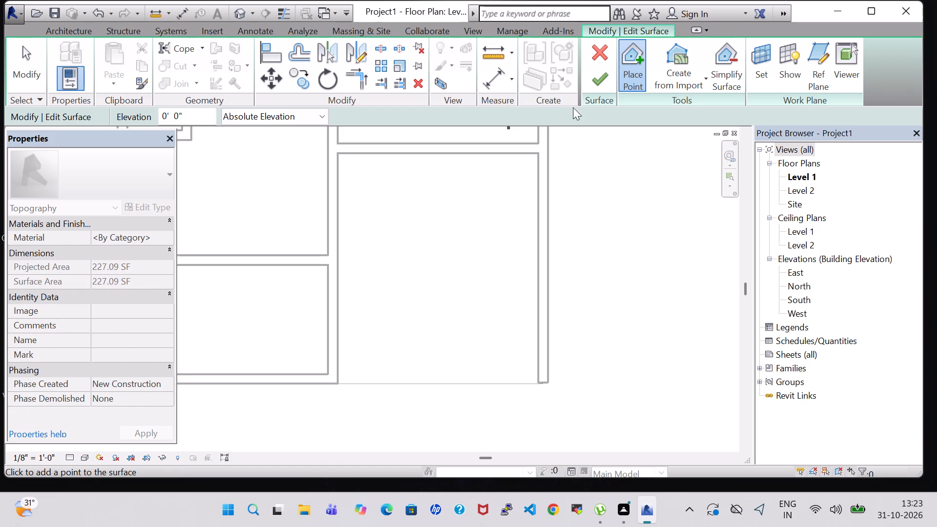
pyautogui.click(603, 82)
# Open the default 3D view, display the model with material surfaces, and orbit it towards the front.
pyautogui.click(236, 13)
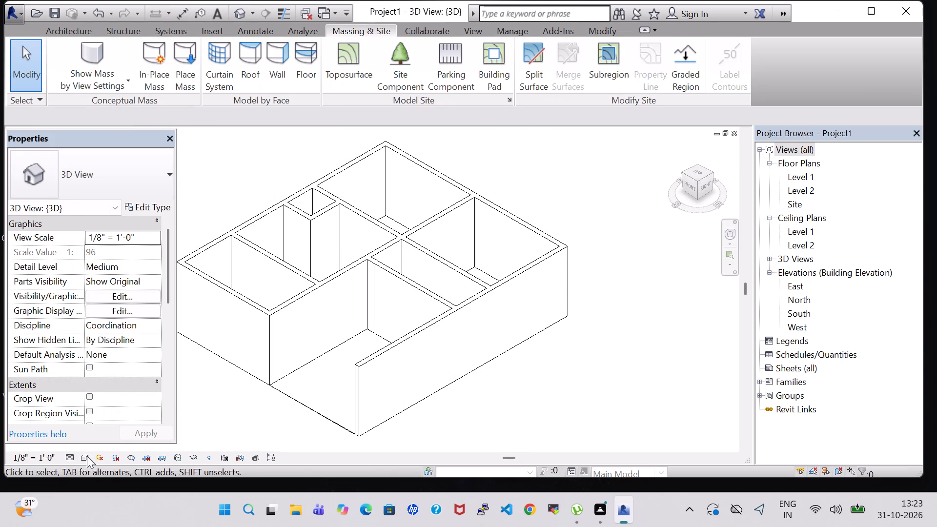
pyautogui.click(87, 456)
pyautogui.click(103, 433)
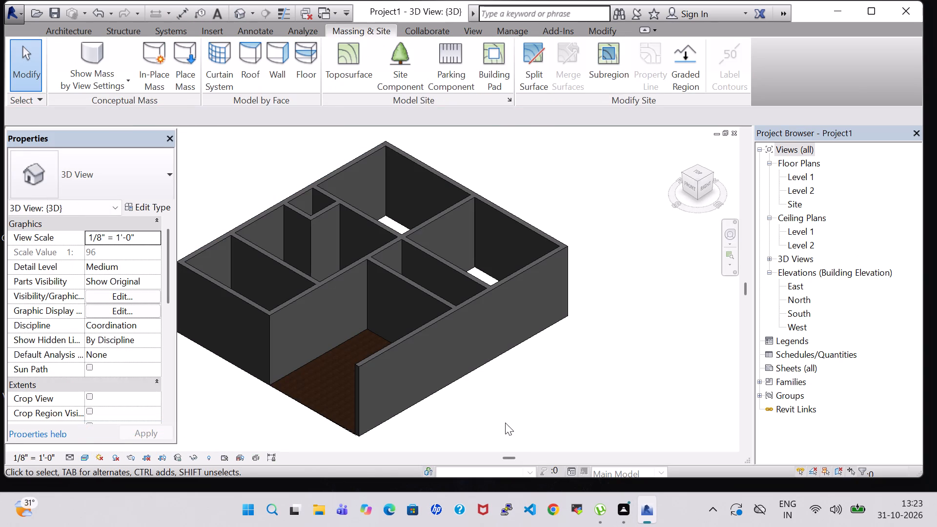
pyautogui.keyDown('shift'); pyautogui.moveTo(505, 423); pyautogui.dragTo(571, 399, button='middle'); pyautogui.keyUp('shift')
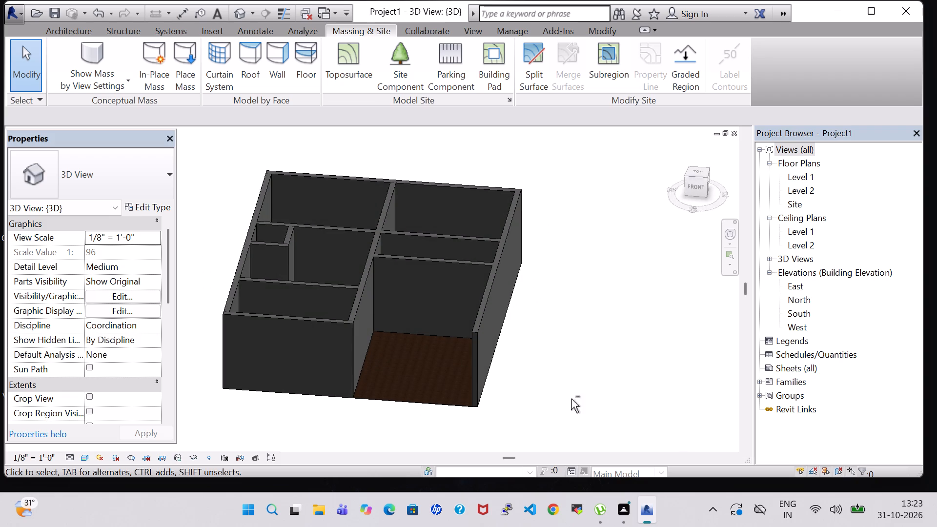
# Return to the Level 1 floor plan with the whole layout in view.
pyautogui.doubleClick(804, 172)
pyautogui.scroll(-5, 485, 312)
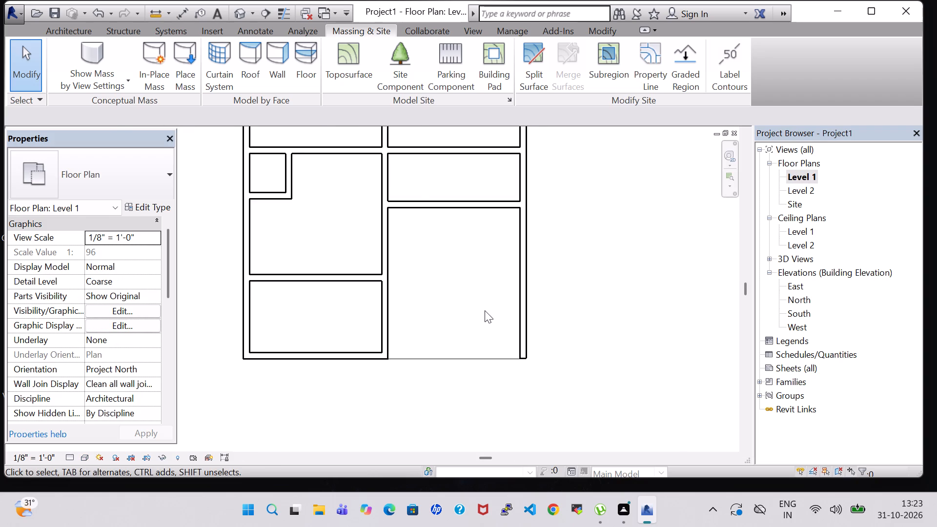
pyautogui.scroll(-2, 485, 310)
pyautogui.moveTo(574, 218); pyautogui.dragTo(590, 244, button='middle')
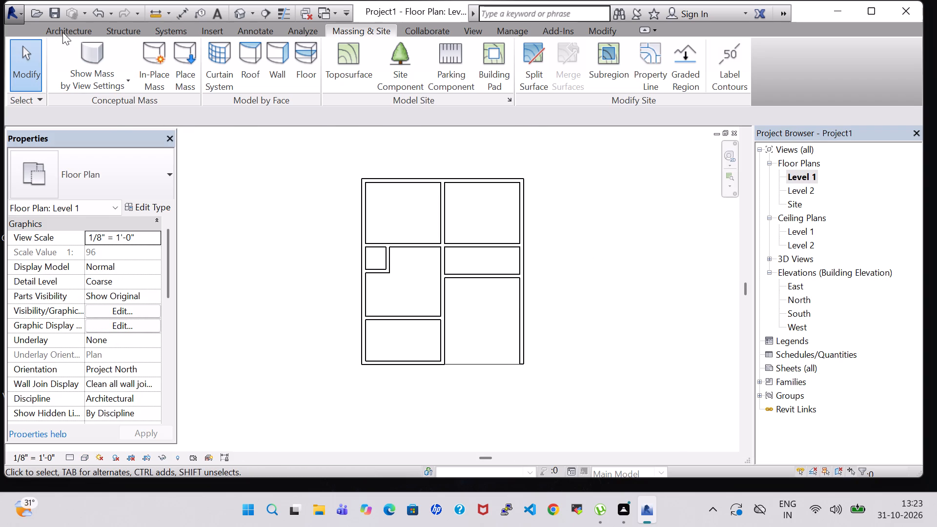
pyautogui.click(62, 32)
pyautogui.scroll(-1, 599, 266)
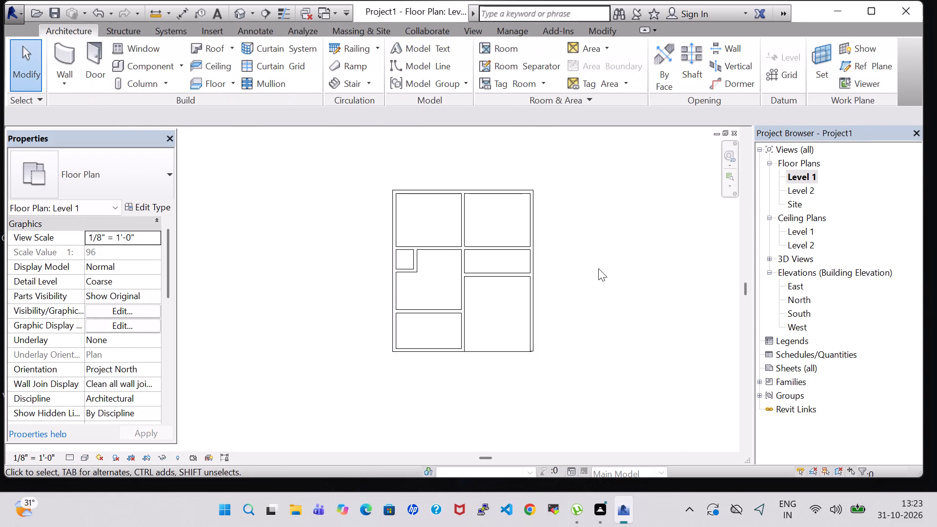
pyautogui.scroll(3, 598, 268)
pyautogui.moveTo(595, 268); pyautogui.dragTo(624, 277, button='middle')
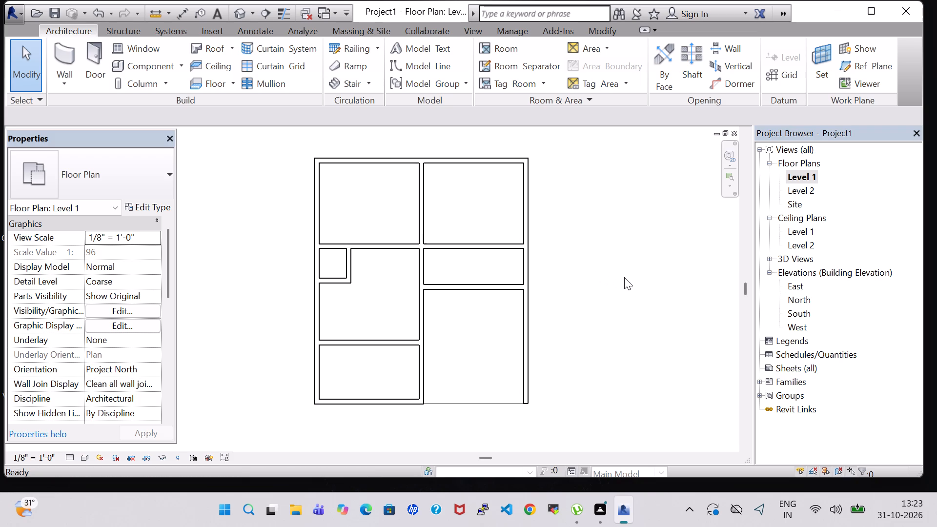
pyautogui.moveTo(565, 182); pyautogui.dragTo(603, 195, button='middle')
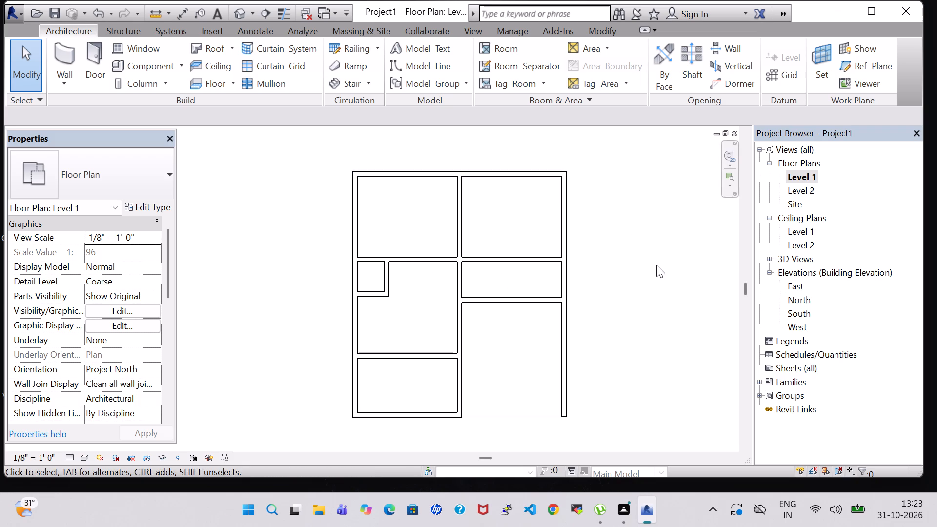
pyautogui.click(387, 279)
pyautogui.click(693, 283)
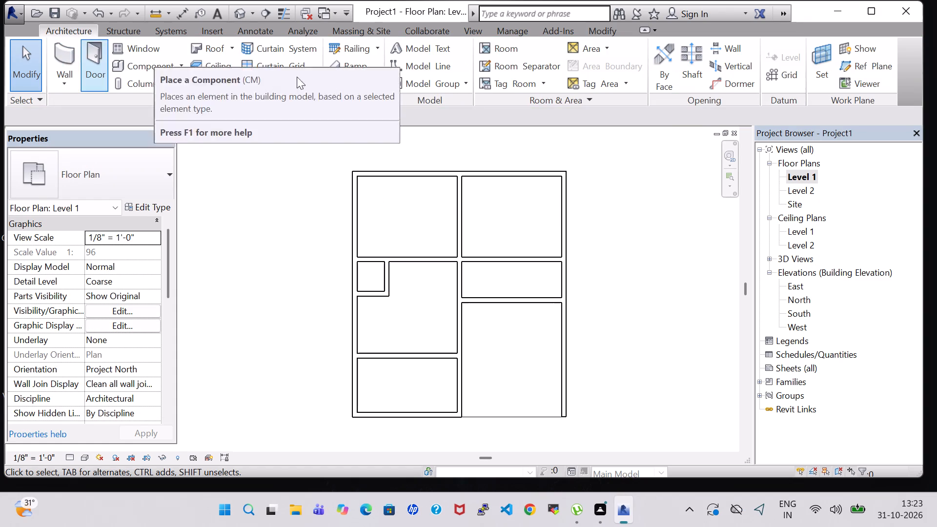
# Split the central vertical wall where it meets the horizontal wall above the open lower-right room.
pyautogui.click(601, 33)
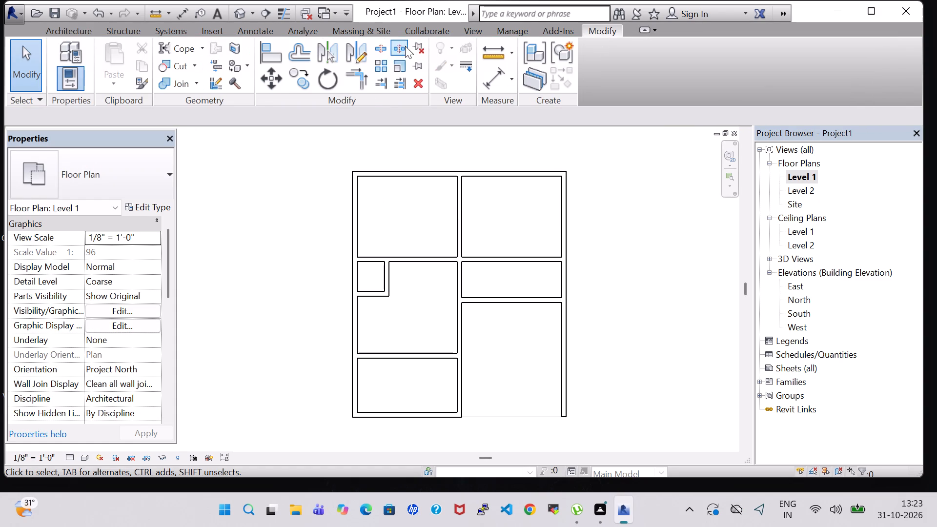
pyautogui.click(388, 46)
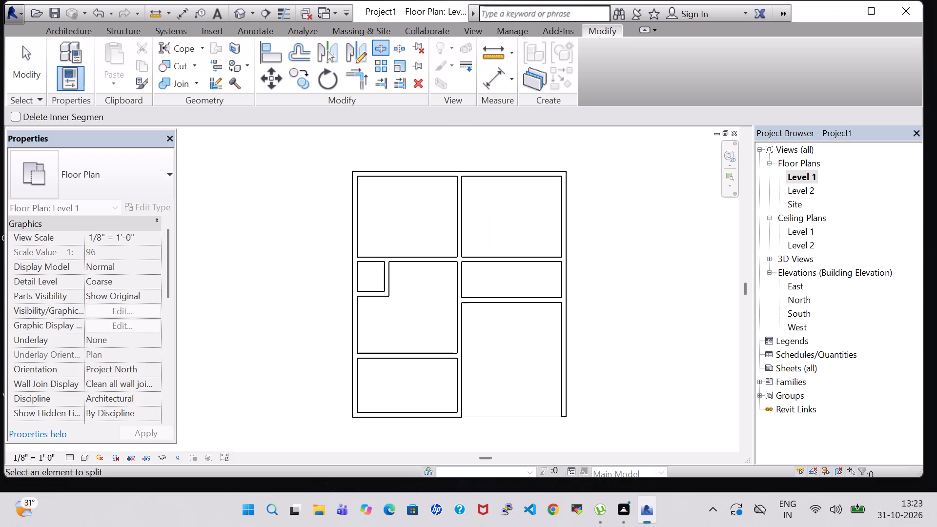
pyautogui.scroll(11, 461, 289)
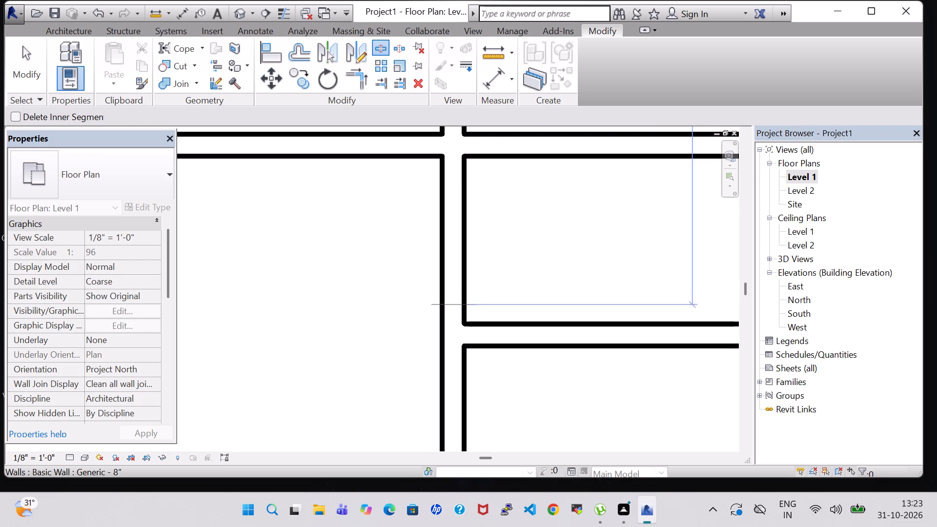
pyautogui.click(445, 325)
pyautogui.press('Escape')
pyautogui.press('Escape')
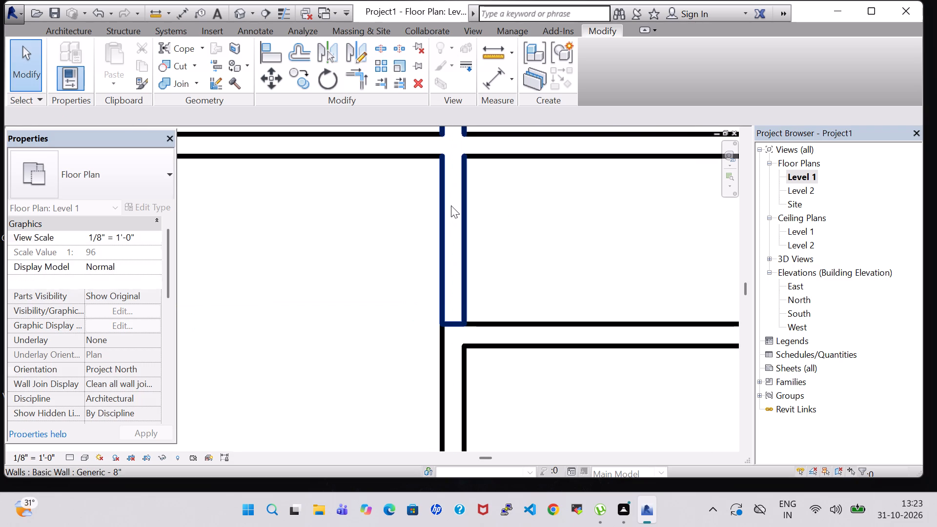
pyautogui.click(451, 205)
pyautogui.click(557, 205)
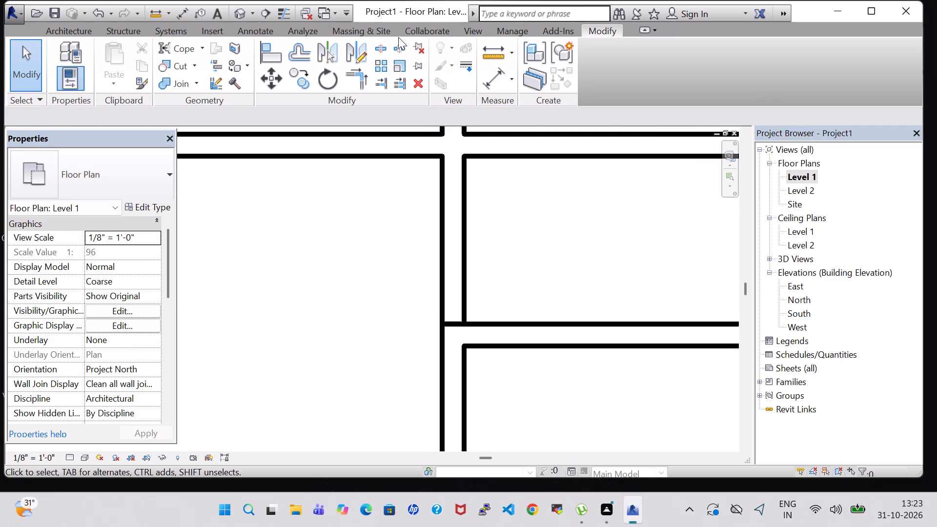
# Split the central wall again at the horizontal wall below the top rooms, and delete the segment between the two splits.
pyautogui.click(379, 48)
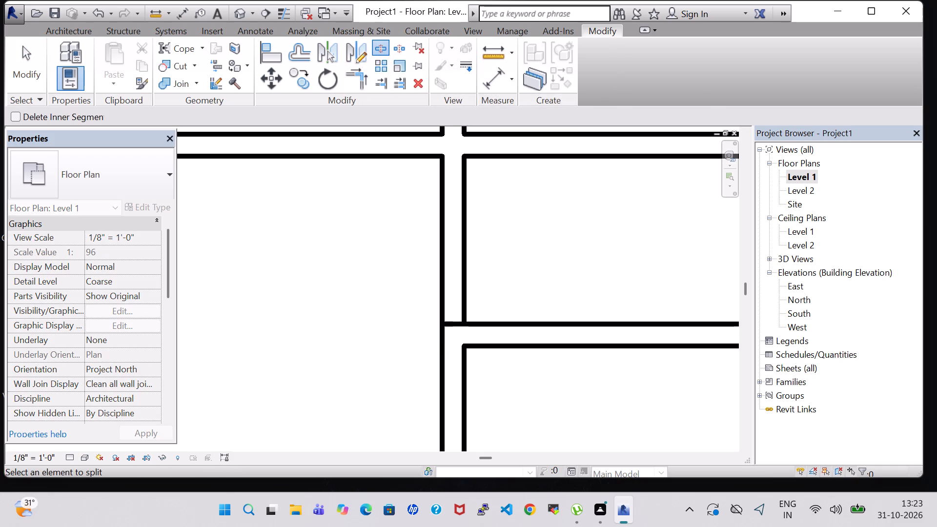
pyautogui.scroll(6, 489, 198)
pyautogui.moveTo(408, 166); pyautogui.dragTo(408, 324, button='middle')
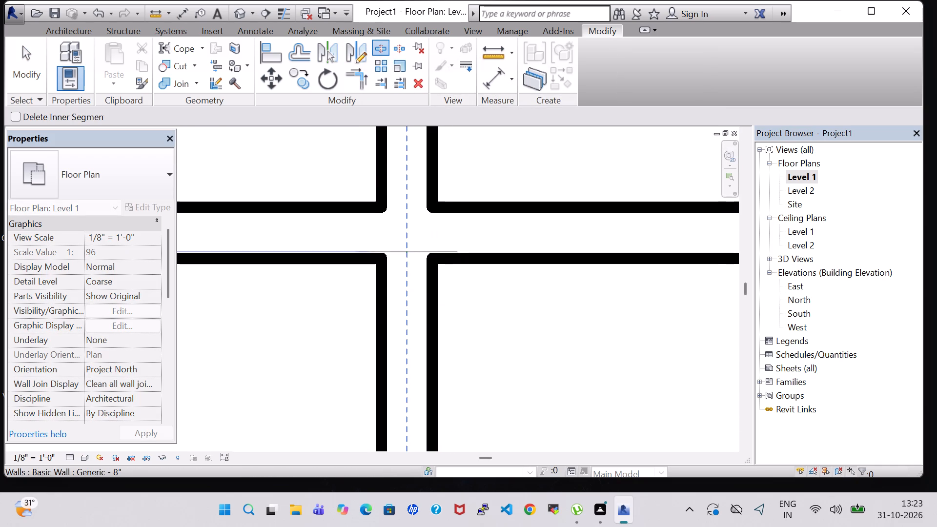
pyautogui.click(405, 259)
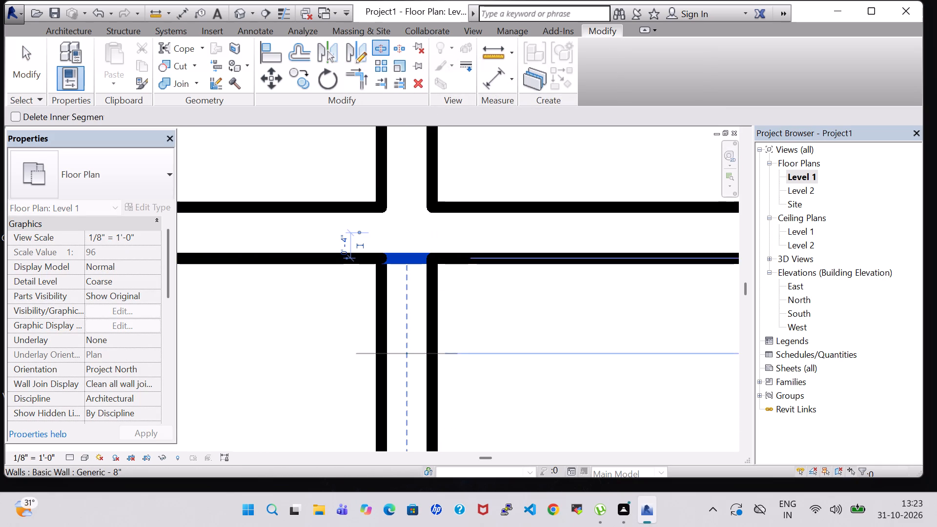
pyautogui.press('Escape')
pyautogui.press('Escape')
pyautogui.click(407, 368)
pyautogui.press('Delete')
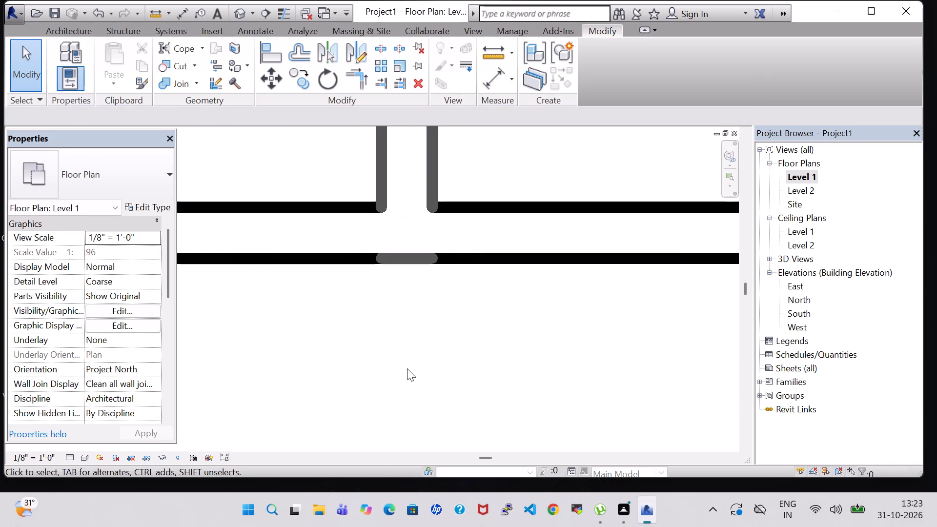
pyautogui.click(417, 368)
pyautogui.scroll(-12, 417, 368)
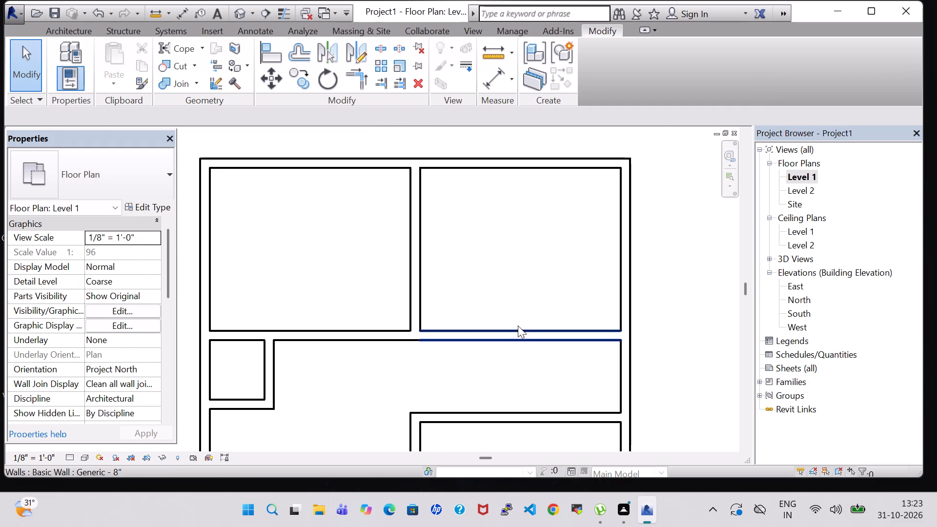
pyautogui.moveTo(518, 325); pyautogui.dragTo(520, 300, button='middle')
pyautogui.scroll(-5, 520, 300)
pyautogui.moveTo(522, 320); pyautogui.dragTo(506, 256, button='middle')
pyautogui.scroll(1, 506, 256)
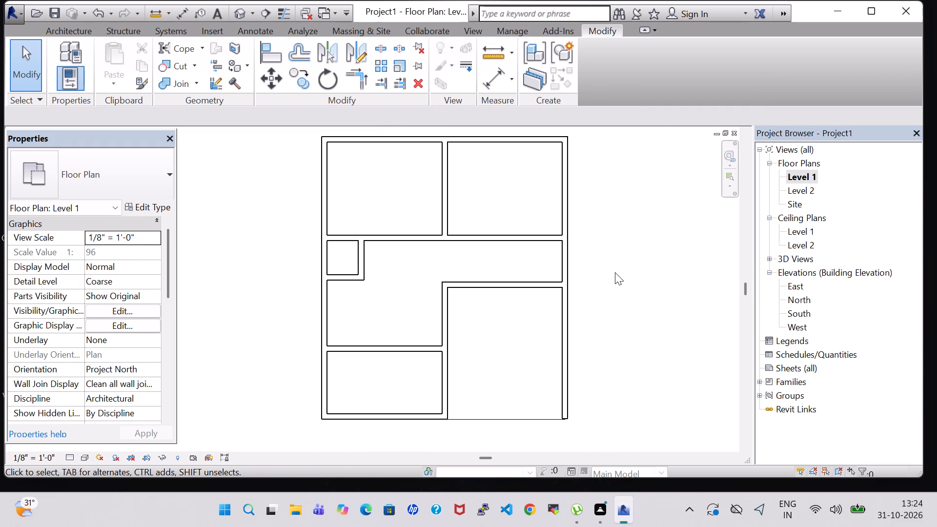
# Draw two vertical Generic - 8" walls, 10' 0" high and about 5'-9" long, across the narrow middle-right space, the first at its midpoint.
pyautogui.click(63, 35)
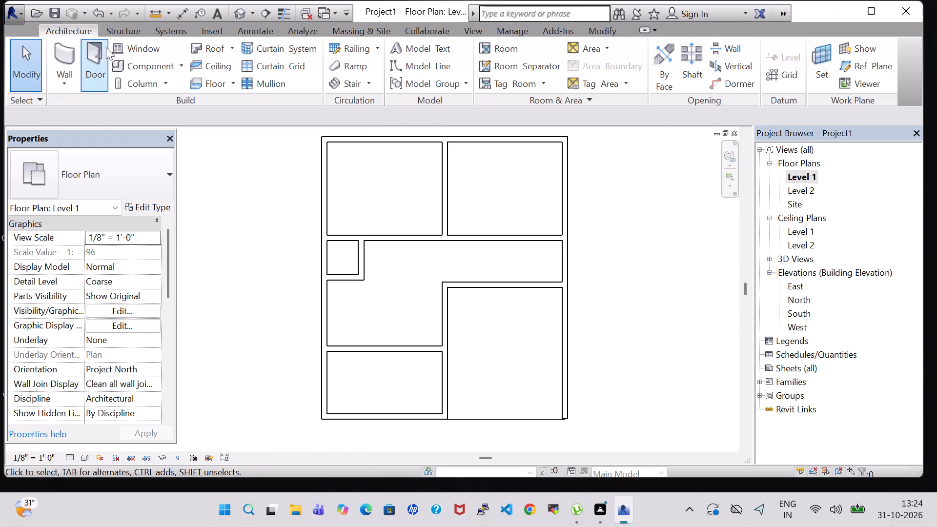
pyautogui.click(68, 52)
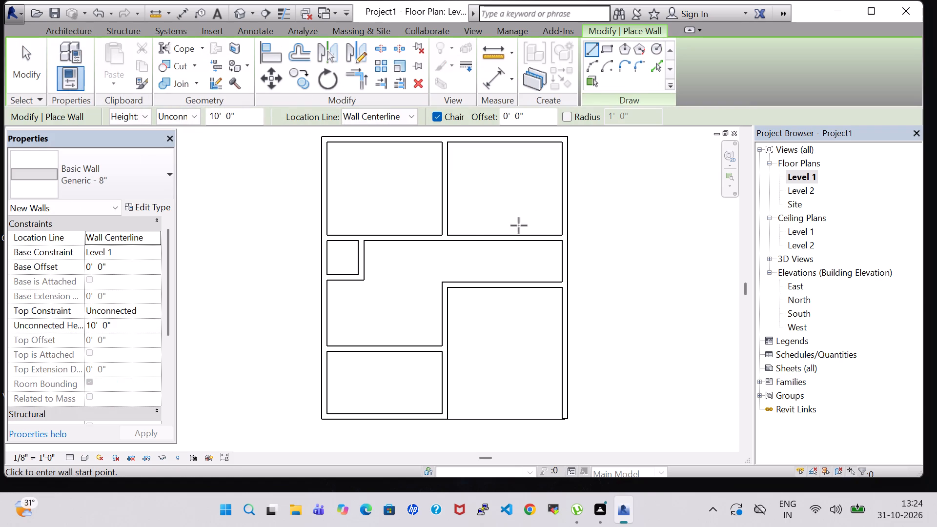
pyautogui.scroll(5, 607, 241)
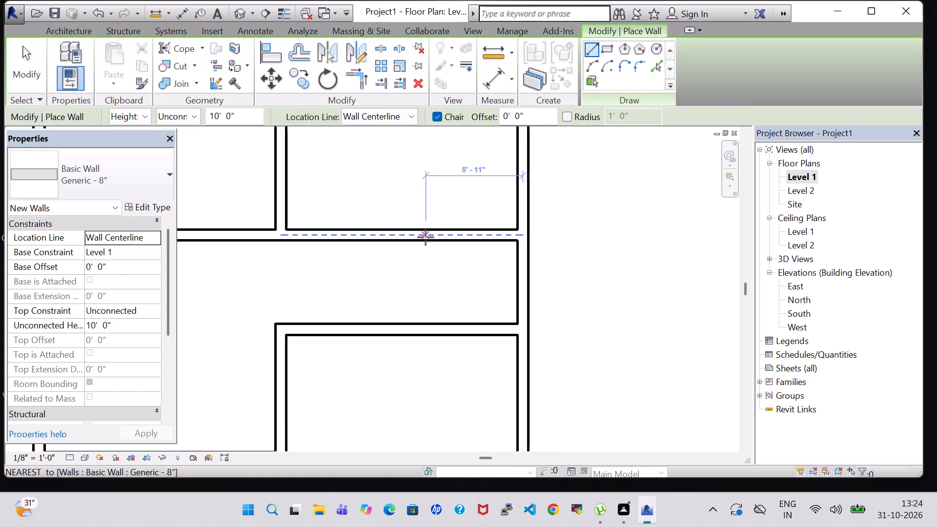
pyautogui.click(402, 237)
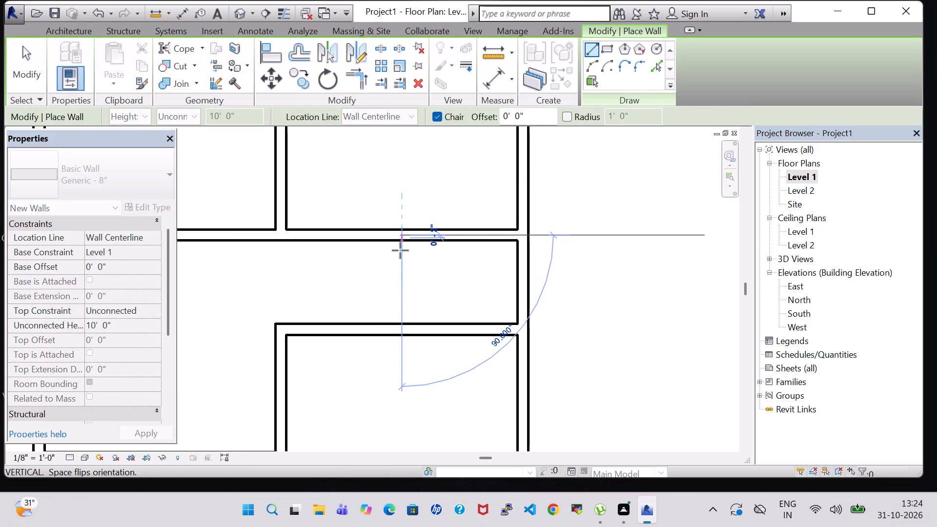
pyautogui.click(400, 334)
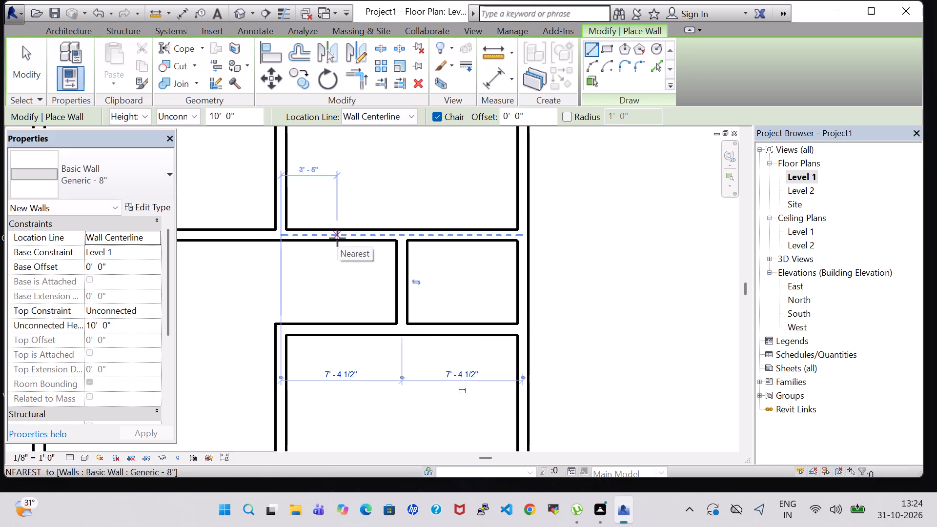
pyautogui.click(333, 238)
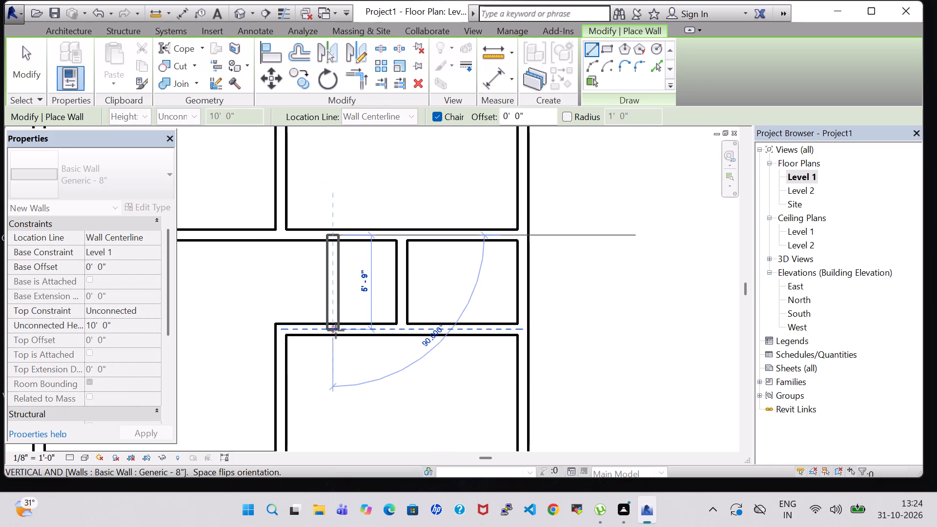
pyautogui.click(336, 330)
pyautogui.press('Escape')
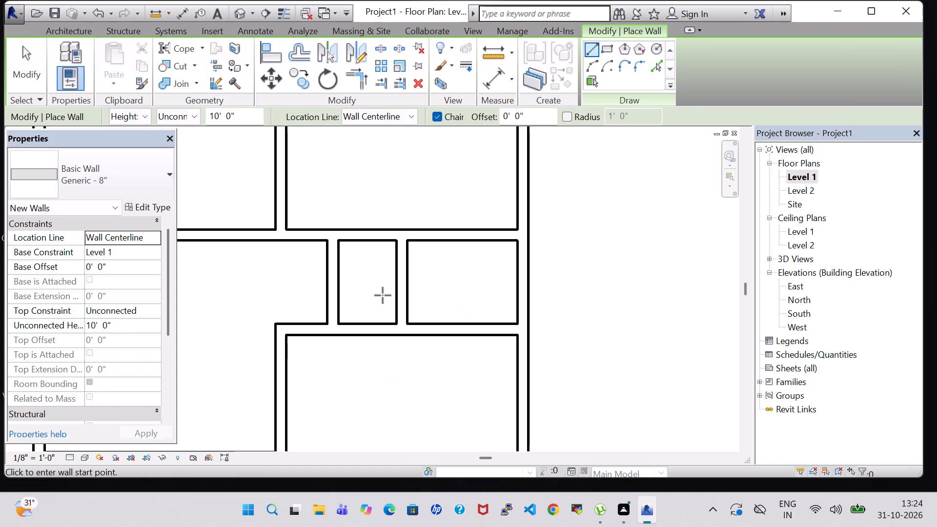
pyautogui.press('Escape')
pyautogui.press('Escape')
# Nudge the right-hand new partition three increments towards the right exterior wall.
pyautogui.scroll(-8, 394, 368)
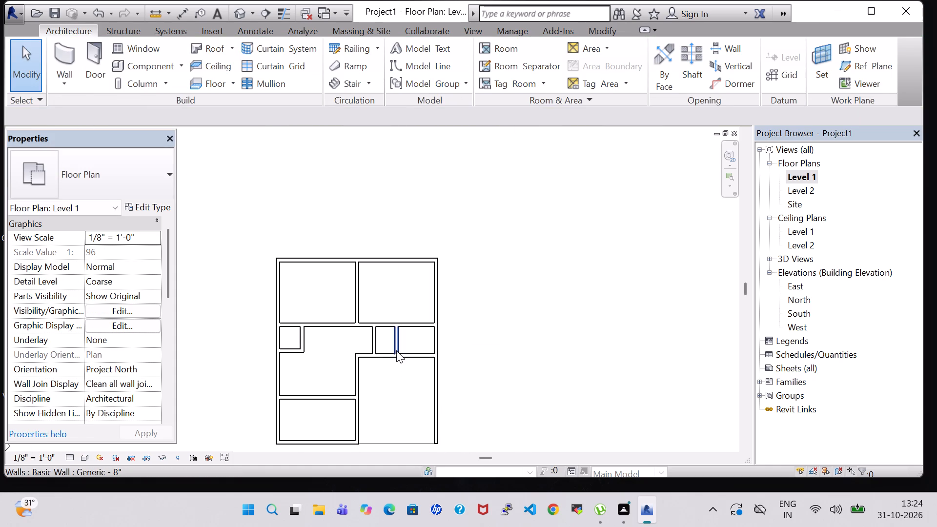
pyautogui.click(396, 341)
pyautogui.press('Right')
pyautogui.press('Right')
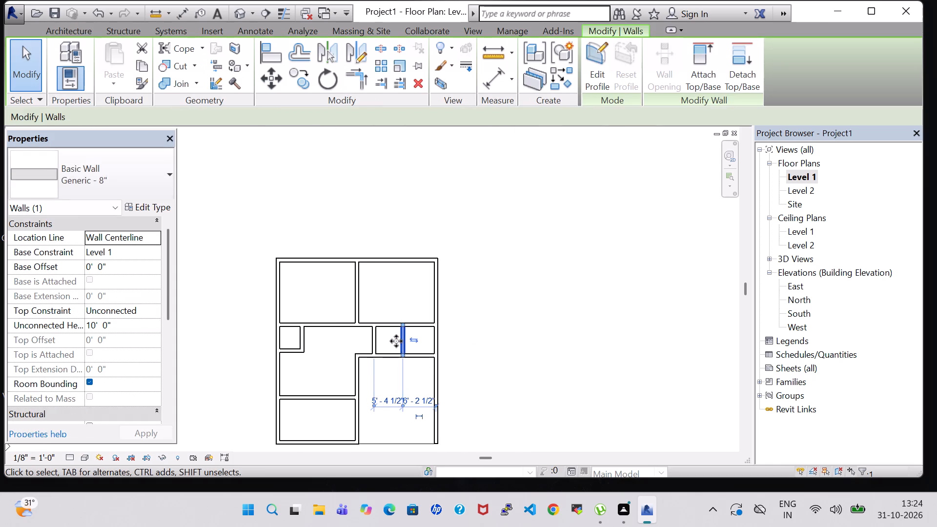
pyautogui.press('Right')
pyautogui.click(593, 338)
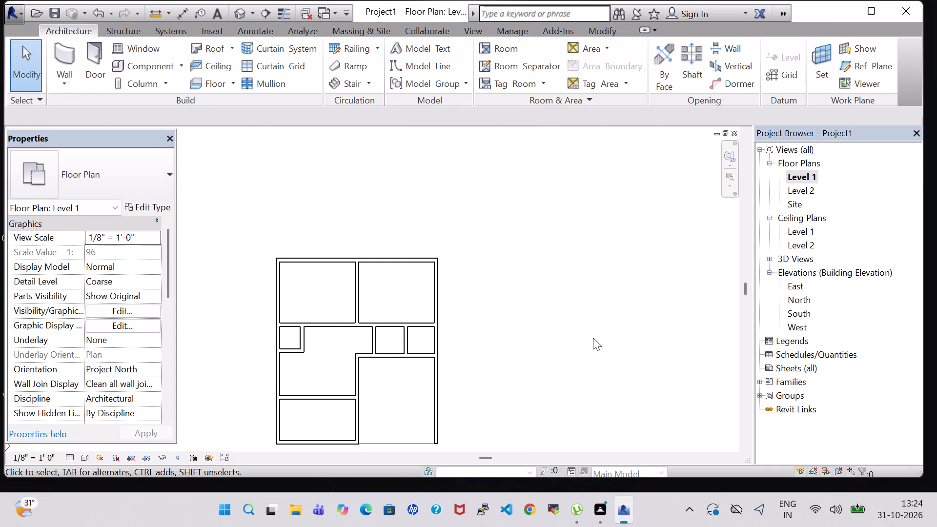
# Nudge the upper and lower central vertical walls three increments each towards the left exterior wall, keeping them in line.
pyautogui.click(360, 301)
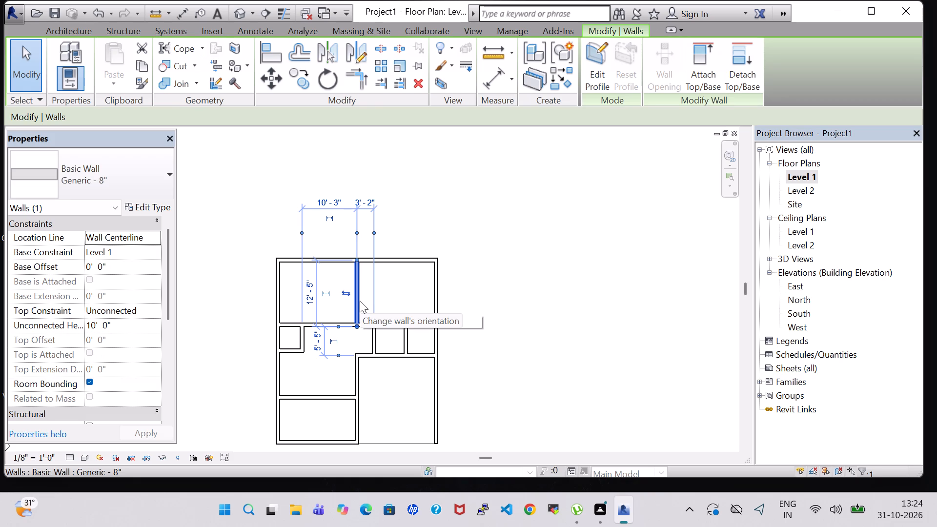
pyautogui.press('Left')
pyautogui.press('Left')
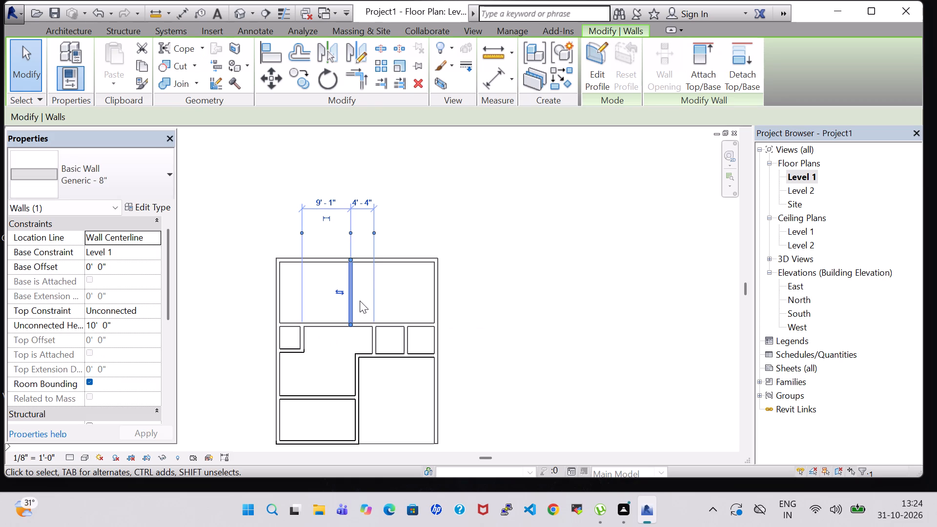
pyautogui.press('Left')
pyautogui.click(355, 379)
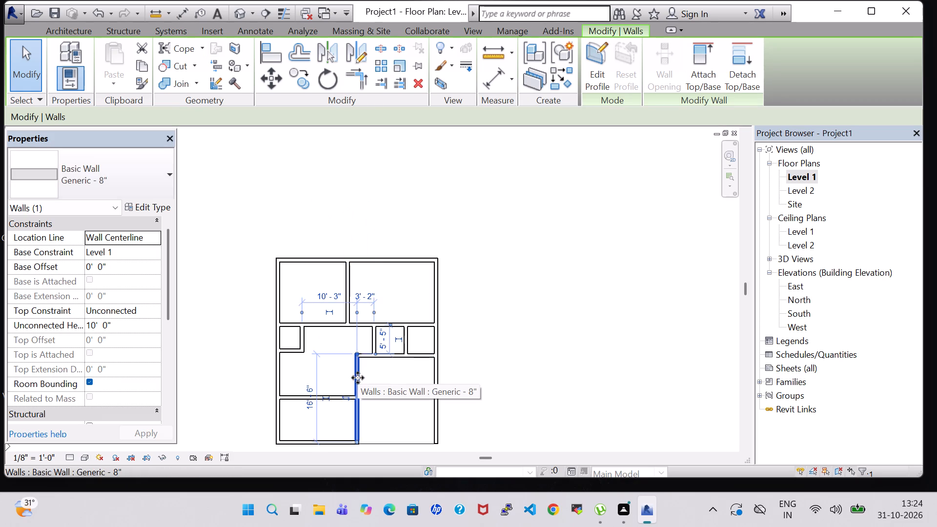
pyautogui.press('Left')
pyautogui.press('Left')
pyautogui.press('Left')
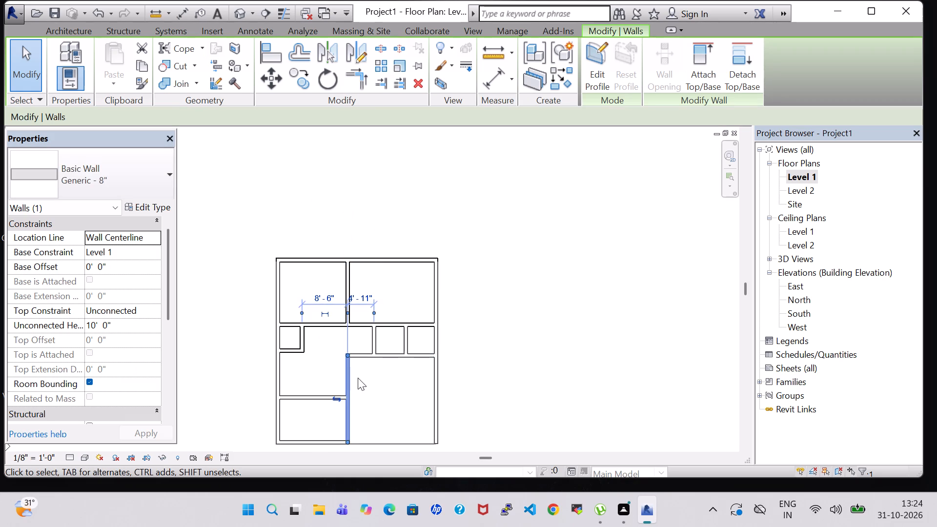
pyautogui.click(523, 360)
# Nudge the right-hand partition of the small middle rooms one increment and the left-hand partition three increments towards the left exterior wall.
pyautogui.scroll(4, 523, 360)
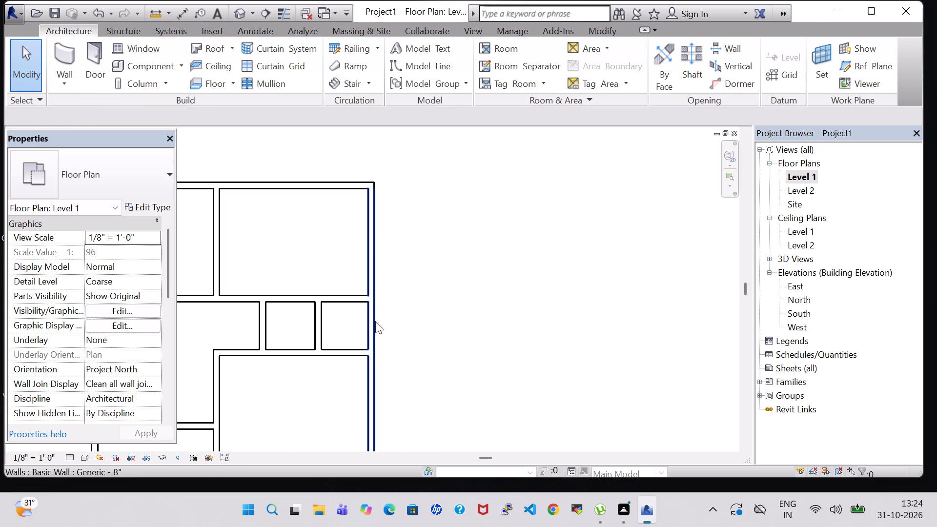
pyautogui.click(314, 330)
pyautogui.press('Left')
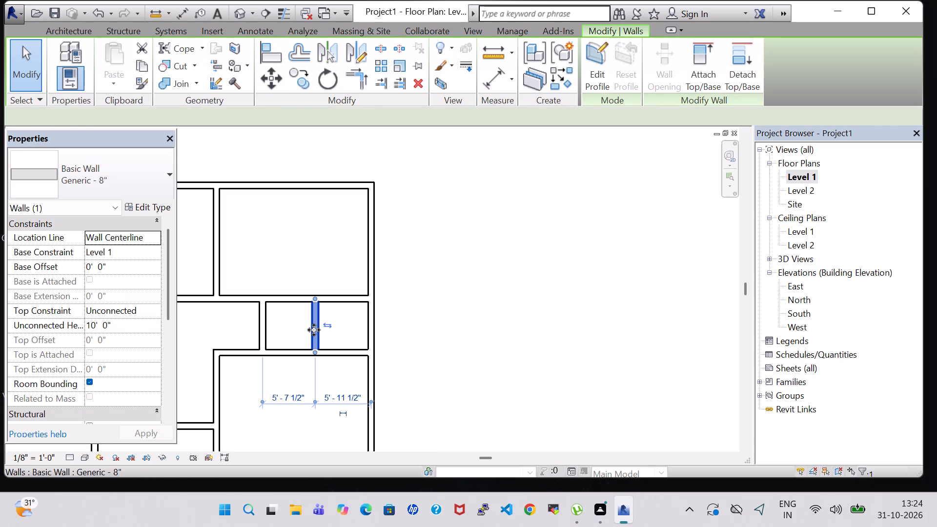
pyautogui.click(268, 329)
pyautogui.press('Left')
pyautogui.press('Left')
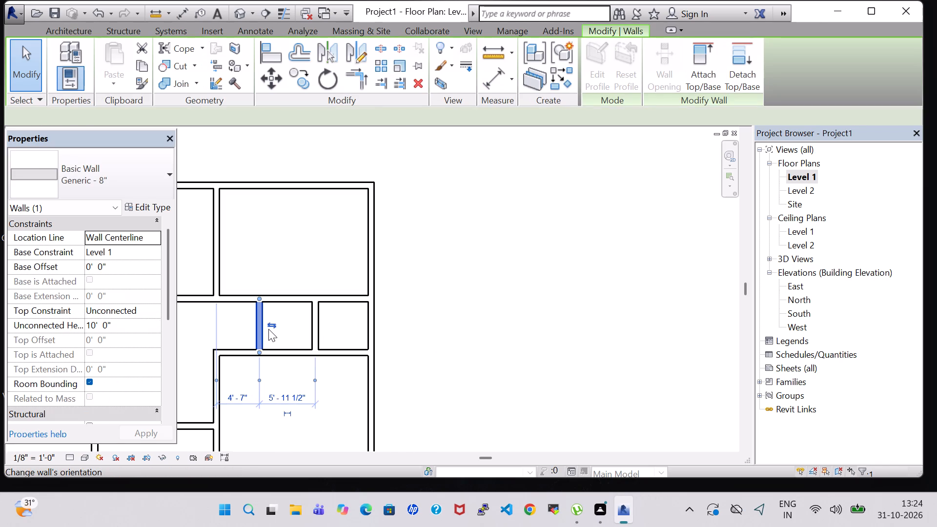
pyautogui.press('Left')
pyautogui.click(463, 337)
pyautogui.scroll(-2, 463, 337)
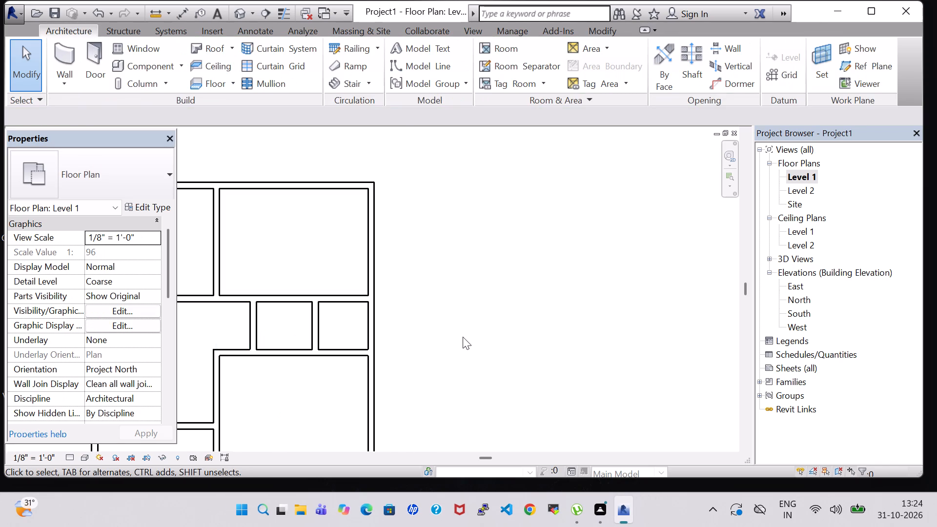
pyautogui.scroll(-2, 463, 337)
pyautogui.moveTo(463, 337); pyautogui.dragTo(498, 302, button='middle')
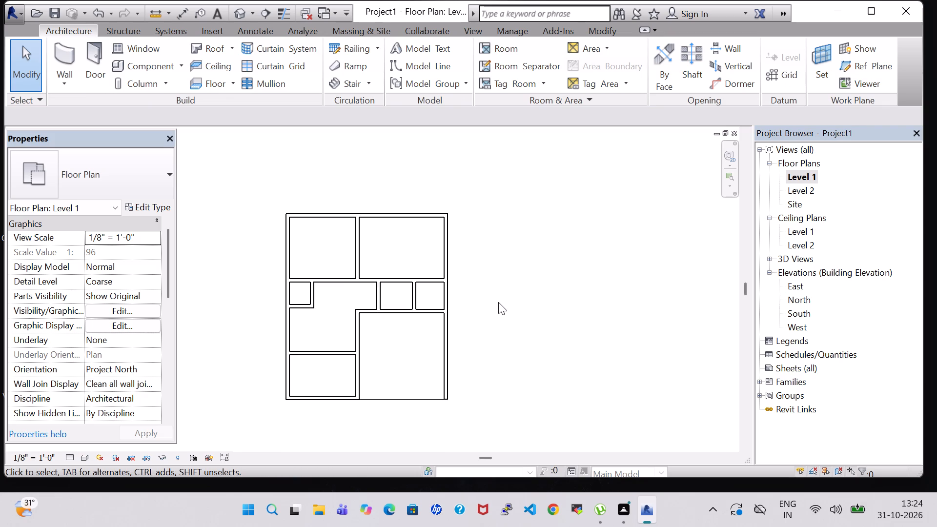
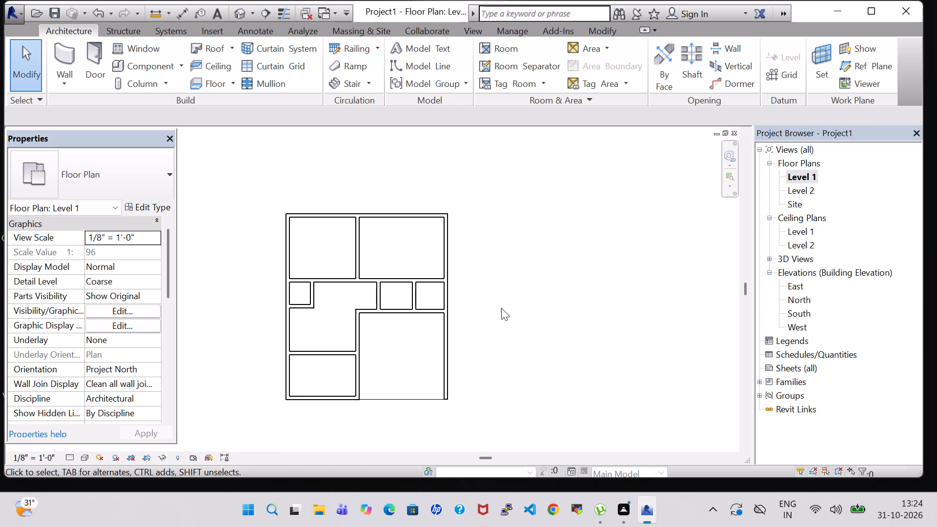
# Start a Generic - 12" floor on Level 1 and sketch its boundary along the top exterior wall and down the right exterior wall to the open room's top wall.
pyautogui.click(217, 82)
pyautogui.click(708, 50)
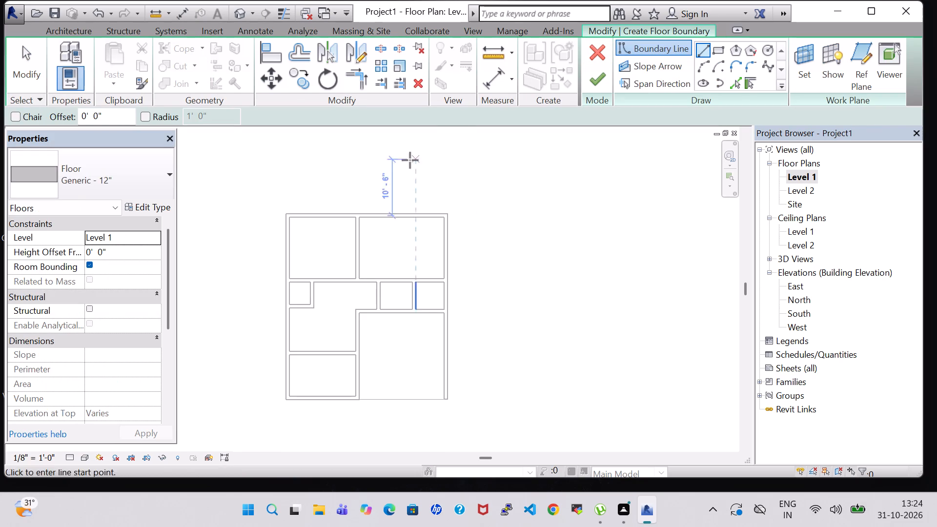
pyautogui.scroll(6, 290, 204)
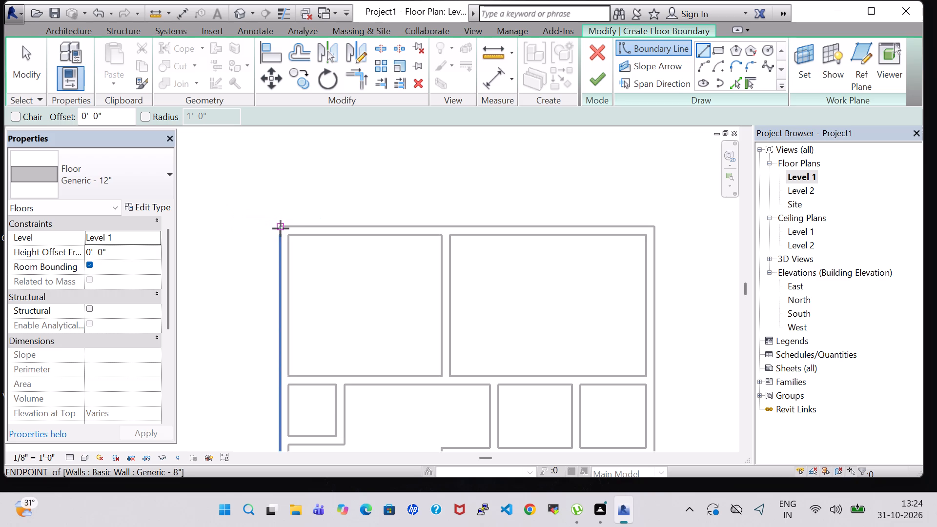
pyautogui.click(281, 228)
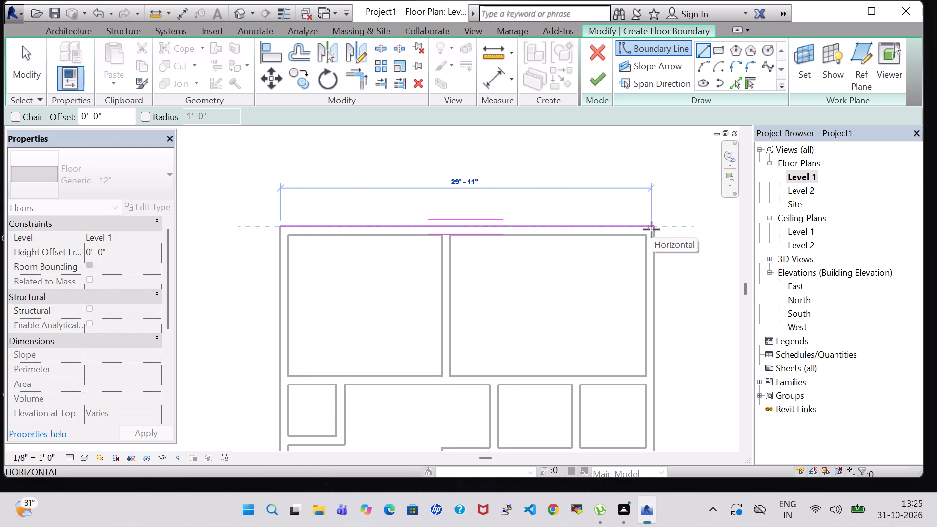
pyautogui.scroll(4, 651, 229)
pyautogui.click(657, 224)
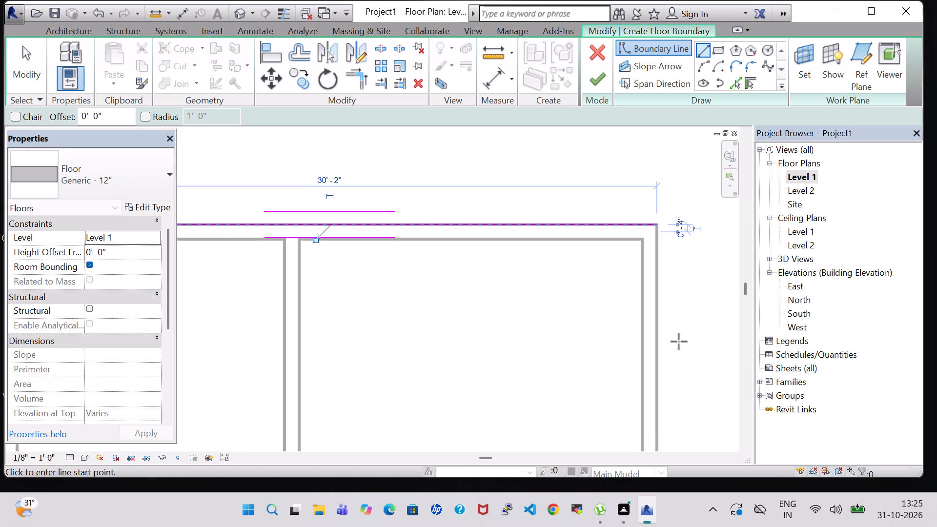
pyautogui.click(657, 228)
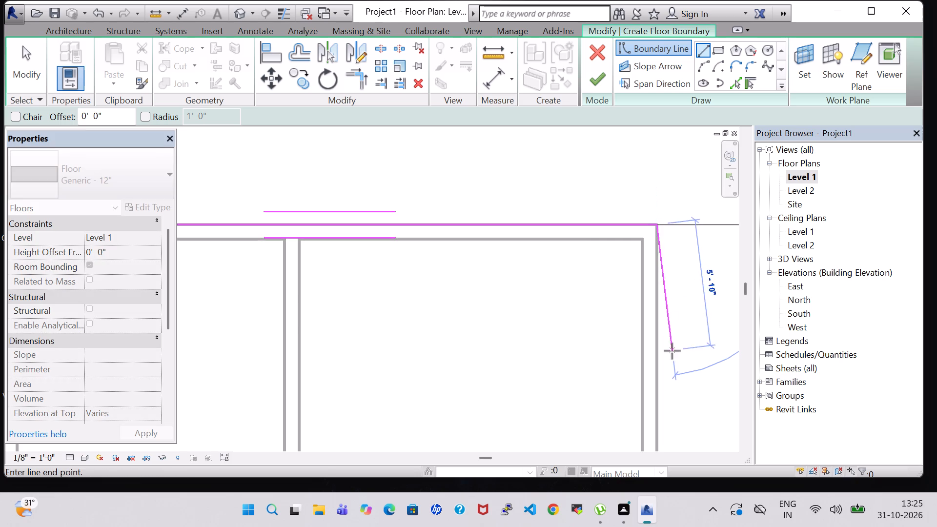
pyautogui.moveTo(661, 383); pyautogui.dragTo(650, 220, button='middle')
pyautogui.scroll(-3, 650, 220)
pyautogui.moveTo(643, 344); pyautogui.dragTo(637, 143, button='middle')
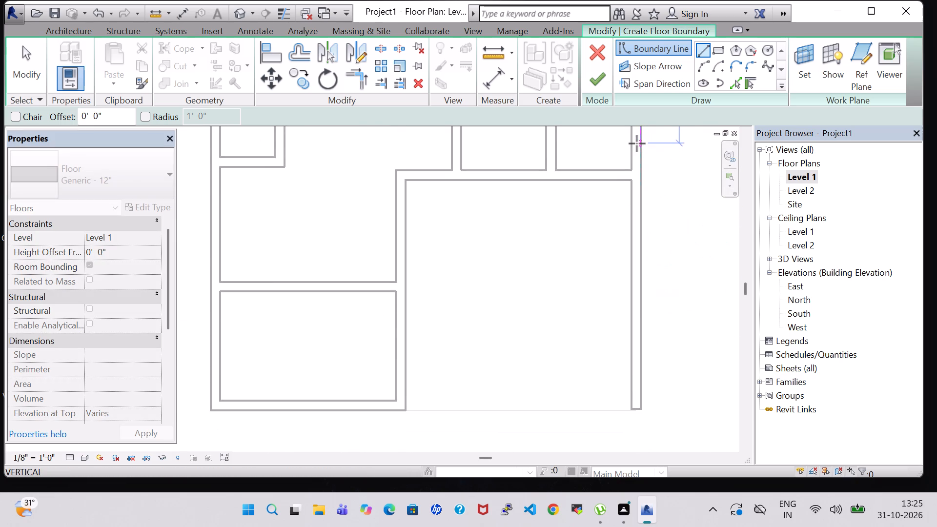
pyautogui.scroll(5, 641, 181)
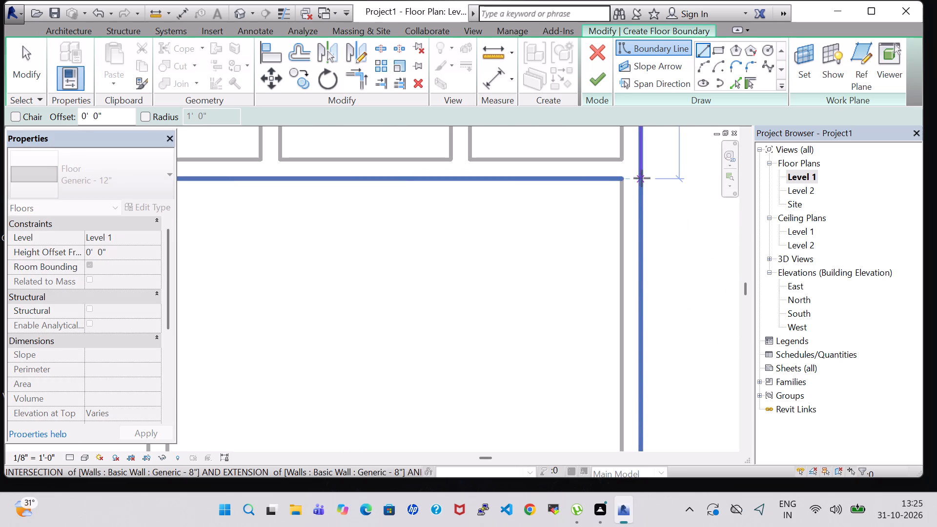
pyautogui.click(642, 178)
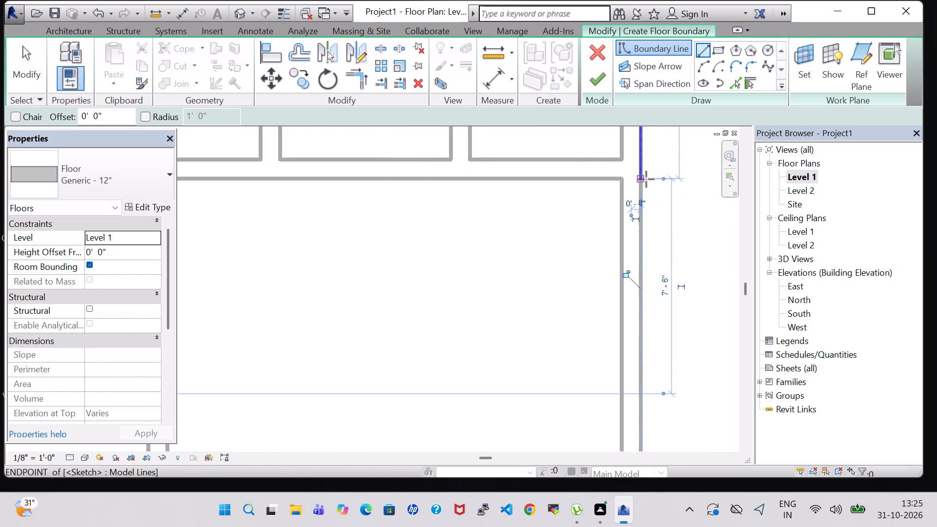
# Continue the floor boundary around the open room, along its top wall and down its left wall to the building's bottom edge.
pyautogui.click(639, 179)
pyautogui.moveTo(428, 185); pyautogui.dragTo(667, 187, button='middle')
pyautogui.click(410, 179)
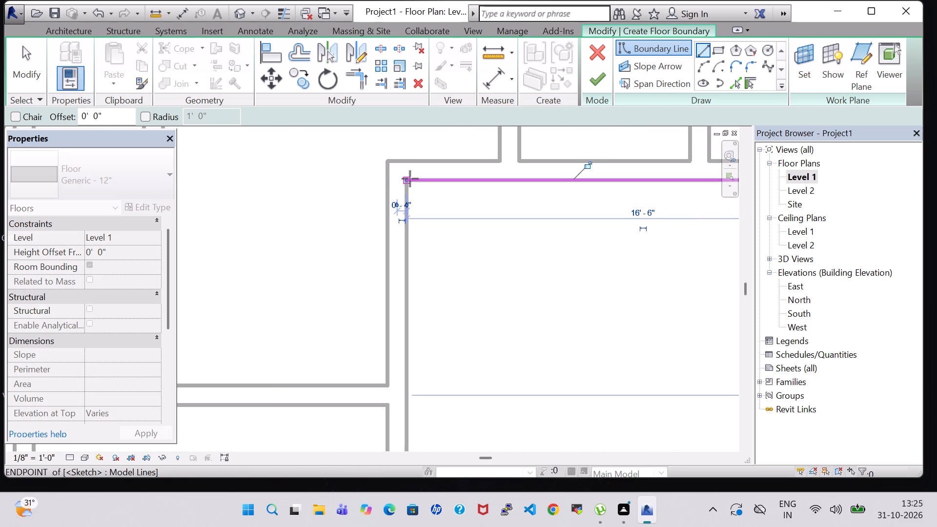
pyautogui.click(410, 179)
pyautogui.moveTo(402, 318); pyautogui.dragTo(436, 206, button='middle')
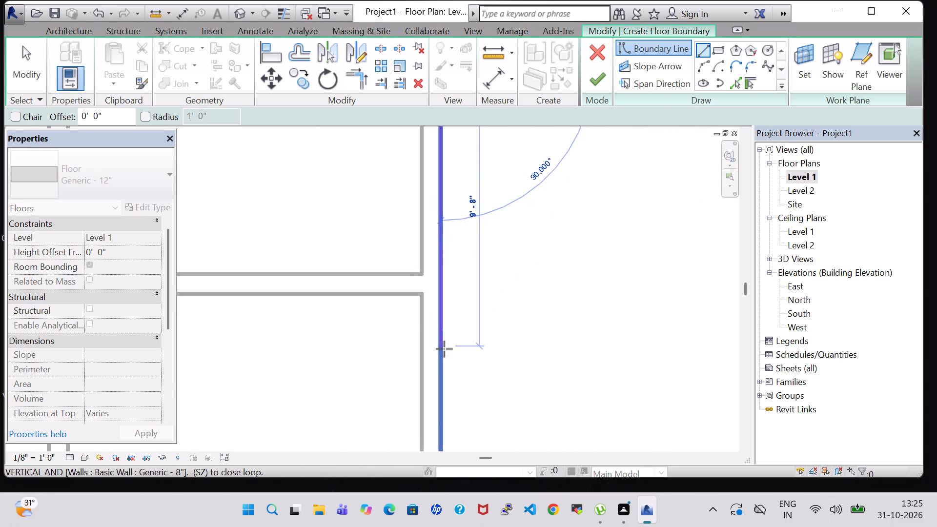
pyautogui.moveTo(444, 349); pyautogui.dragTo(445, 130, button='middle')
pyautogui.click(443, 316)
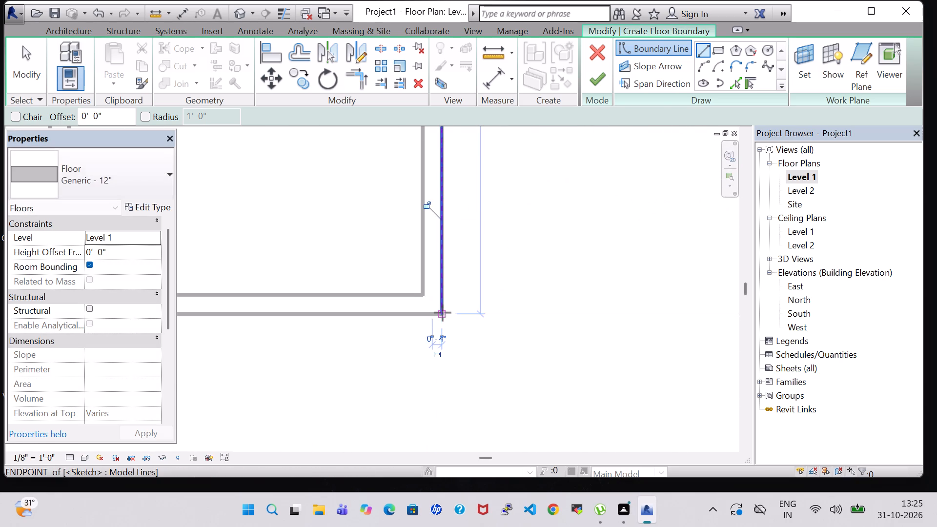
# Close the floor boundary along the bottom exterior wall and up the left exterior wall to the starting corner, and finish the floor.
pyautogui.click(443, 313)
pyautogui.moveTo(316, 313); pyautogui.dragTo(530, 313, button='middle')
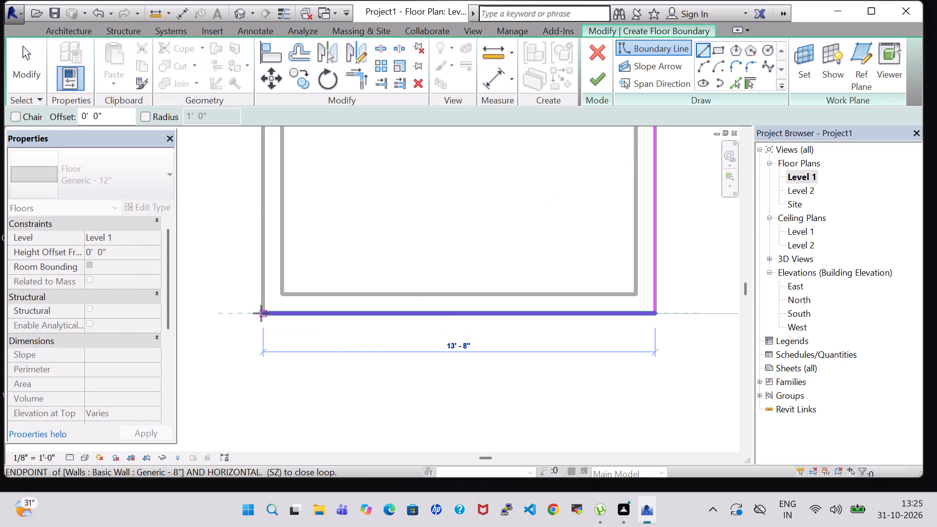
pyautogui.click(261, 313)
pyautogui.click(261, 313)
pyautogui.scroll(-2, 262, 217)
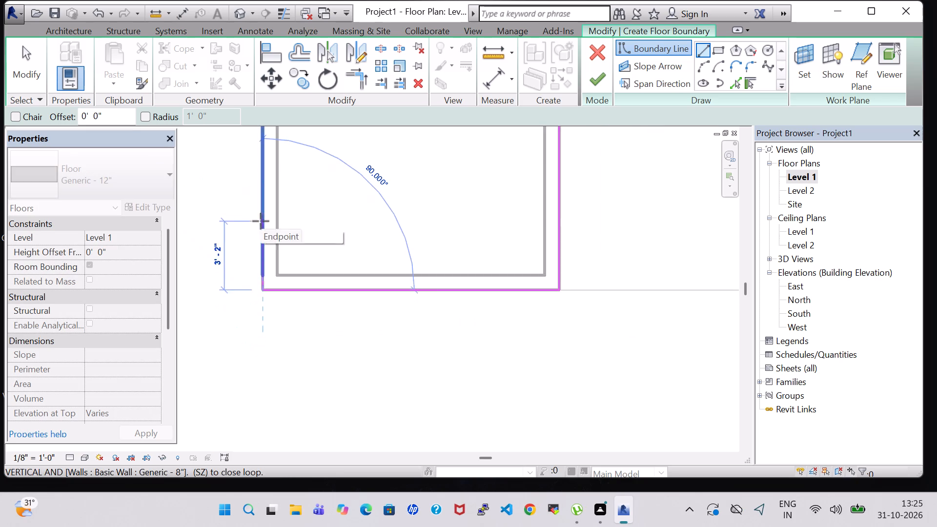
pyautogui.scroll(-4, 261, 216)
pyautogui.moveTo(257, 187); pyautogui.dragTo(252, 336, button='middle')
pyautogui.scroll(-1, 239, 240)
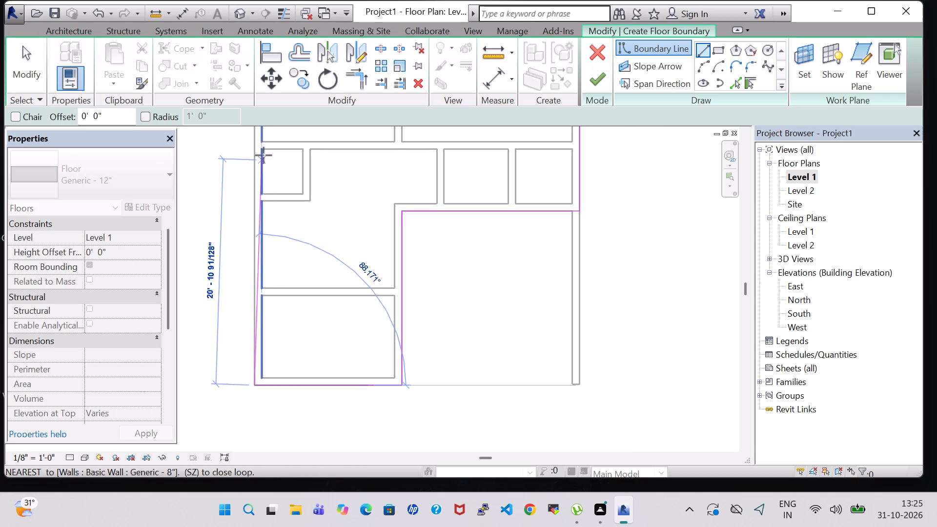
pyautogui.moveTo(256, 154); pyautogui.dragTo(277, 352, button='middle')
pyautogui.scroll(5, 274, 226)
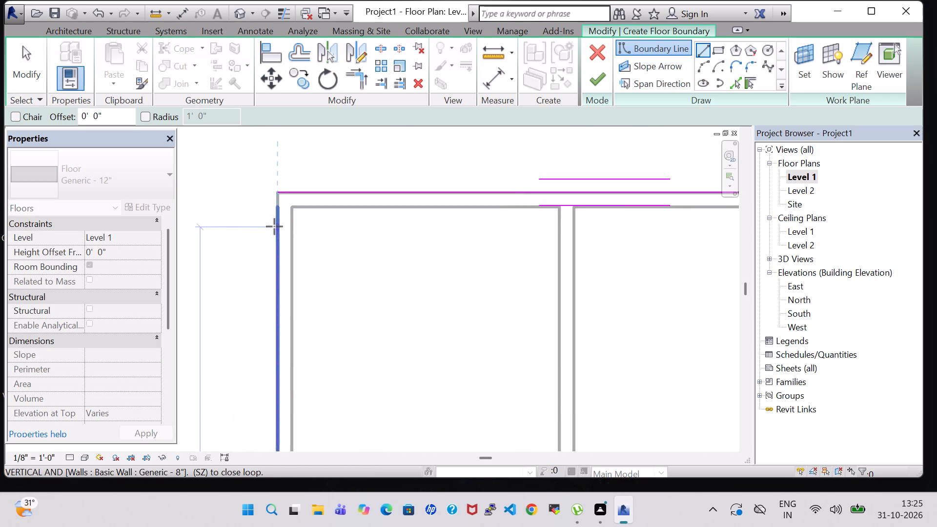
pyautogui.scroll(6, 274, 226)
pyautogui.click(280, 149)
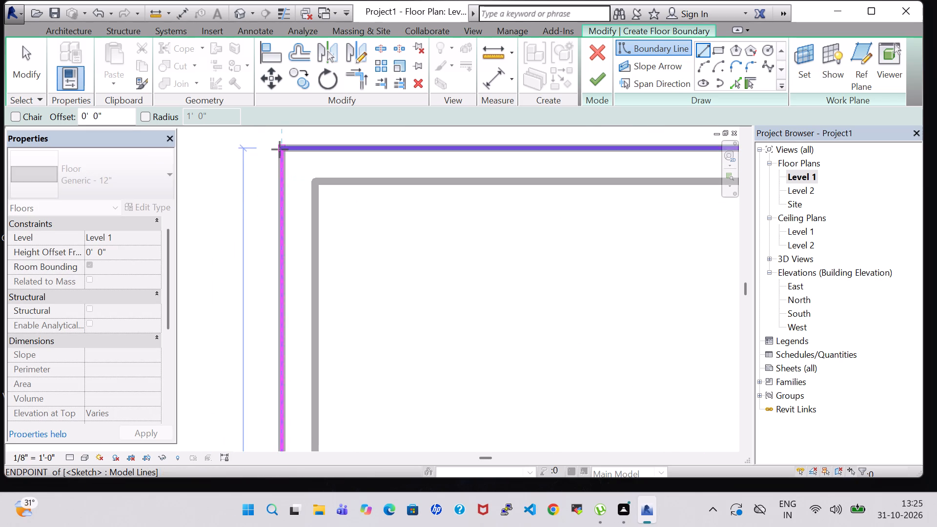
pyautogui.click(594, 77)
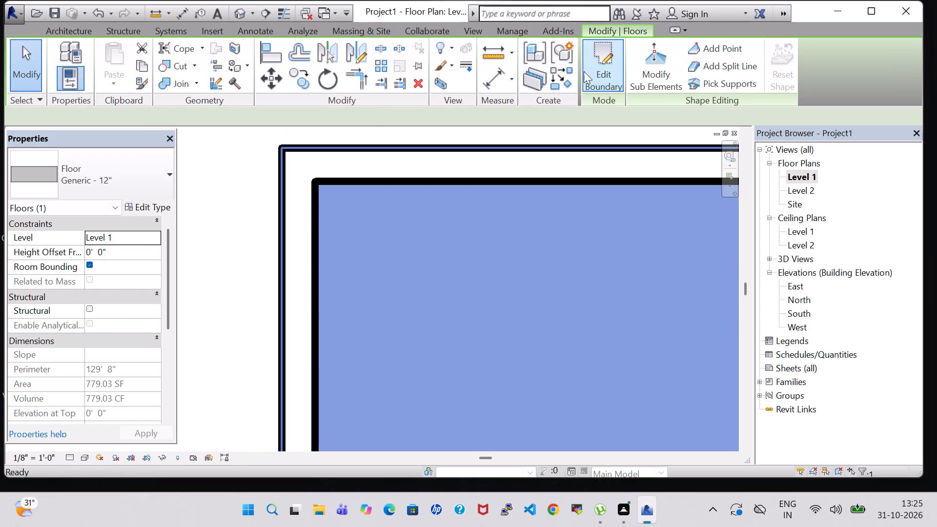
# In the 3D view, edit the open room's toposurface and add a point at 0' 0" absolute elevation at the room's upper-left inside corner.
pyautogui.click(242, 11)
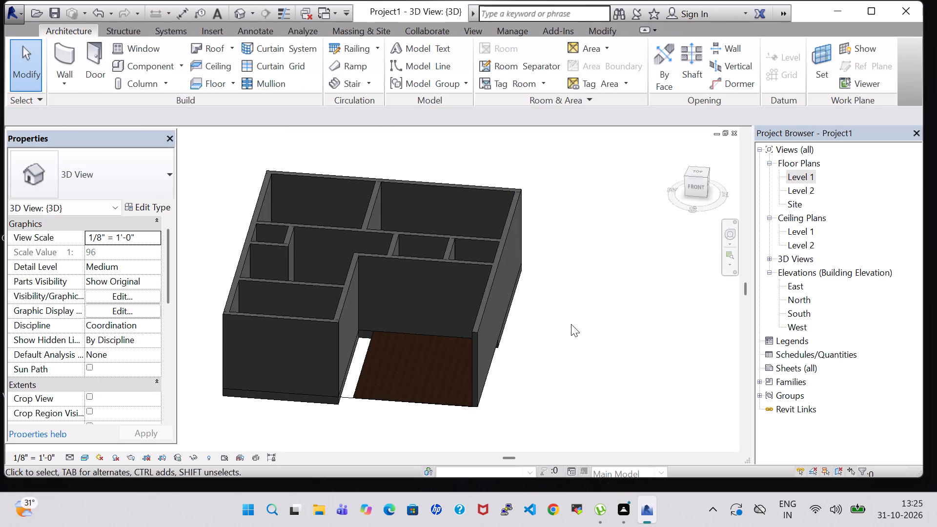
pyautogui.keyDown('shift'); pyautogui.moveTo(571, 324); pyautogui.dragTo(555, 463, button='middle'); pyautogui.keyUp('shift')
pyautogui.keyDown('shift'); pyautogui.moveTo(547, 361); pyautogui.dragTo(552, 345, button='middle'); pyautogui.keyUp('shift')
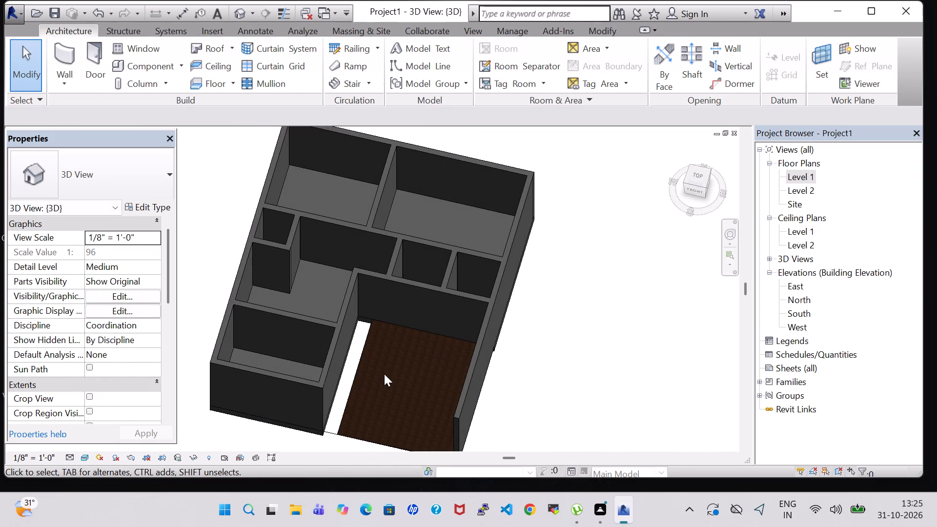
pyautogui.doubleClick(348, 414)
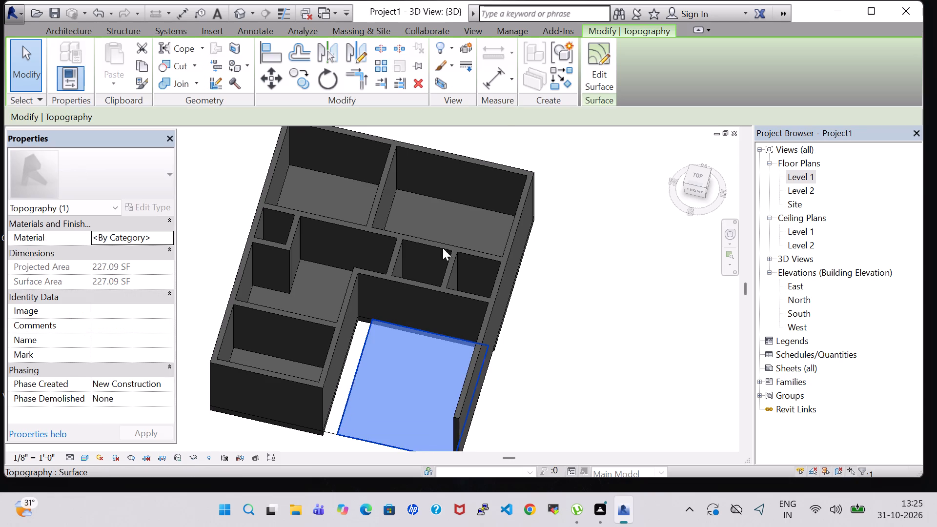
pyautogui.click(602, 69)
pyautogui.scroll(10, 357, 326)
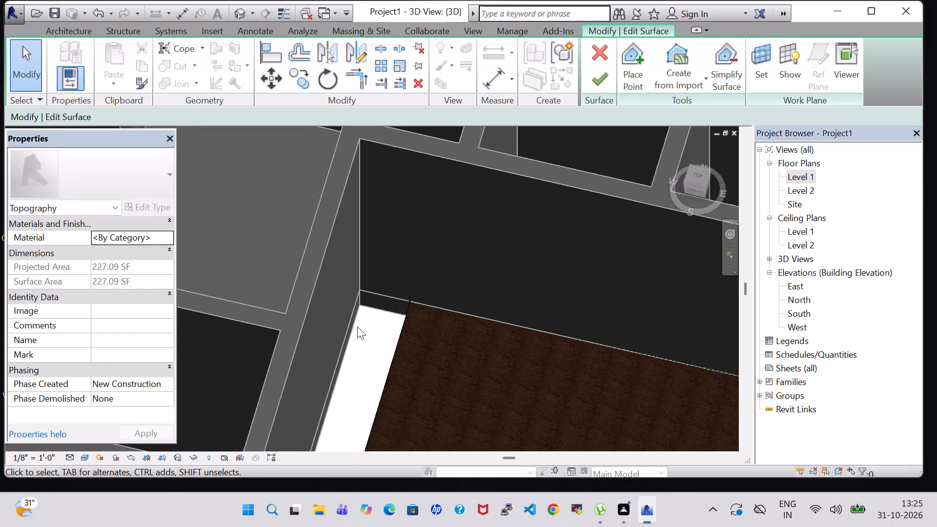
pyautogui.scroll(2, 357, 326)
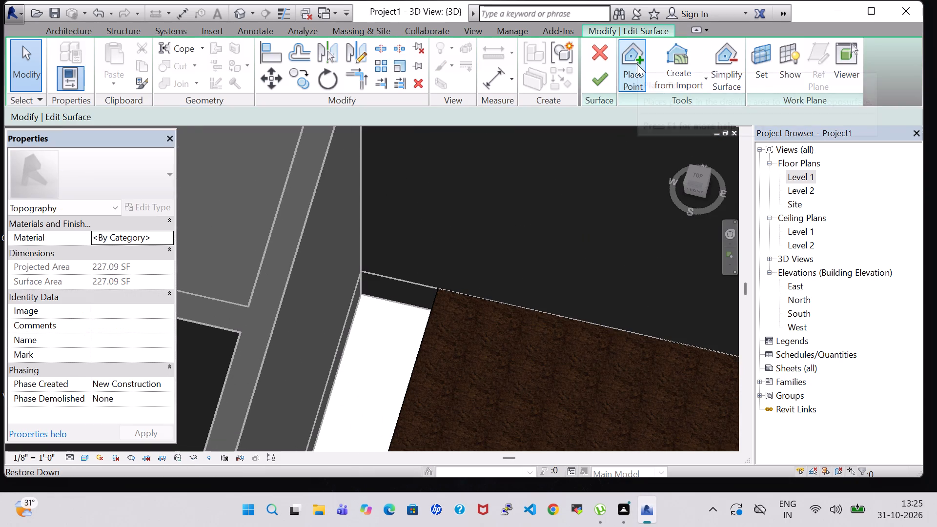
pyautogui.click(637, 64)
pyautogui.scroll(5, 353, 311)
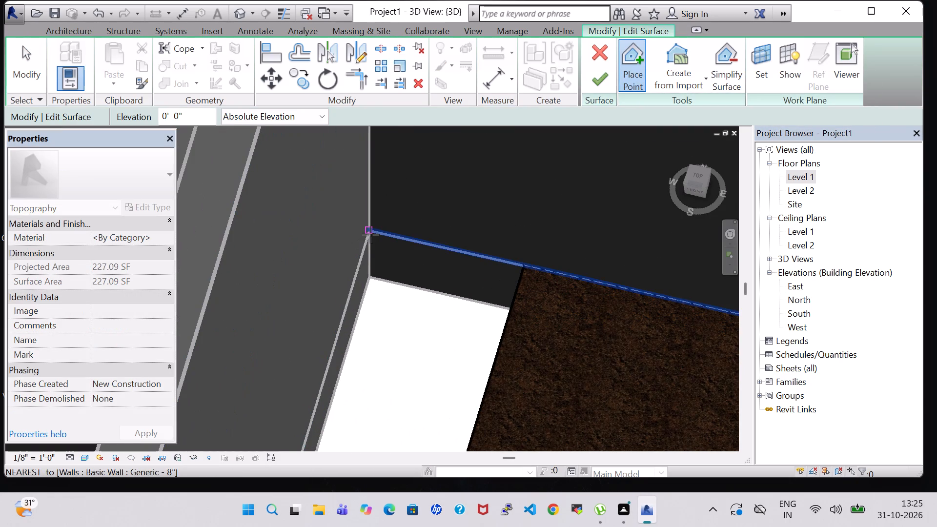
pyautogui.click(370, 235)
pyautogui.moveTo(394, 379); pyautogui.dragTo(421, 177, button='middle')
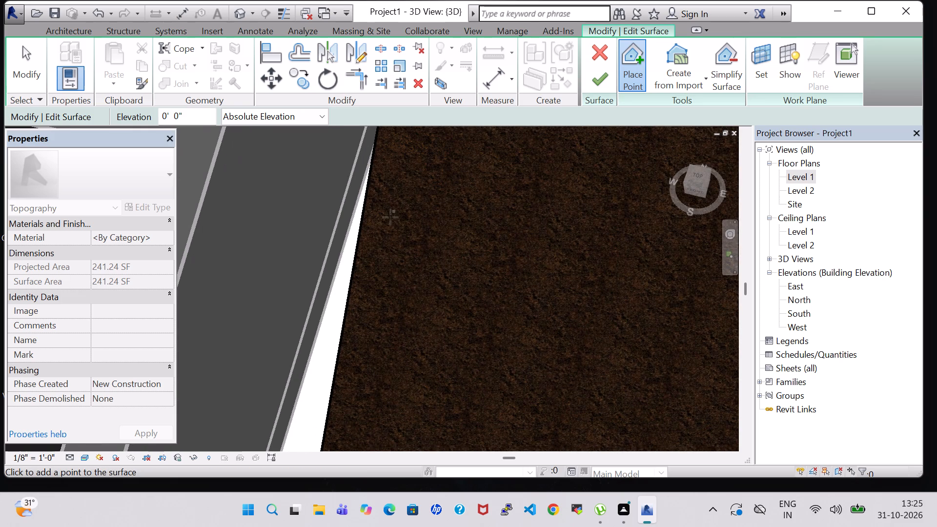
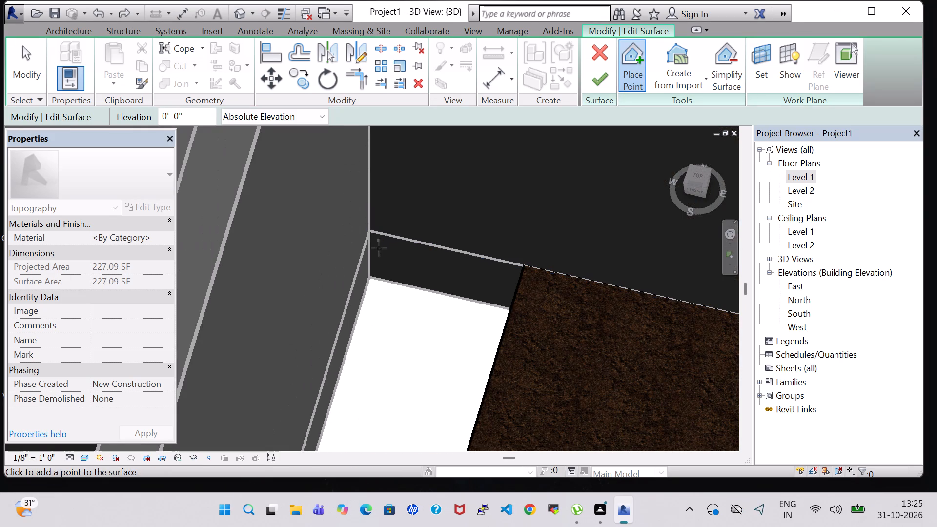
# Add a toposurface point at 0' 0" absolute elevation at the base of the open room's upper-left inside corner.
pyautogui.click(371, 280)
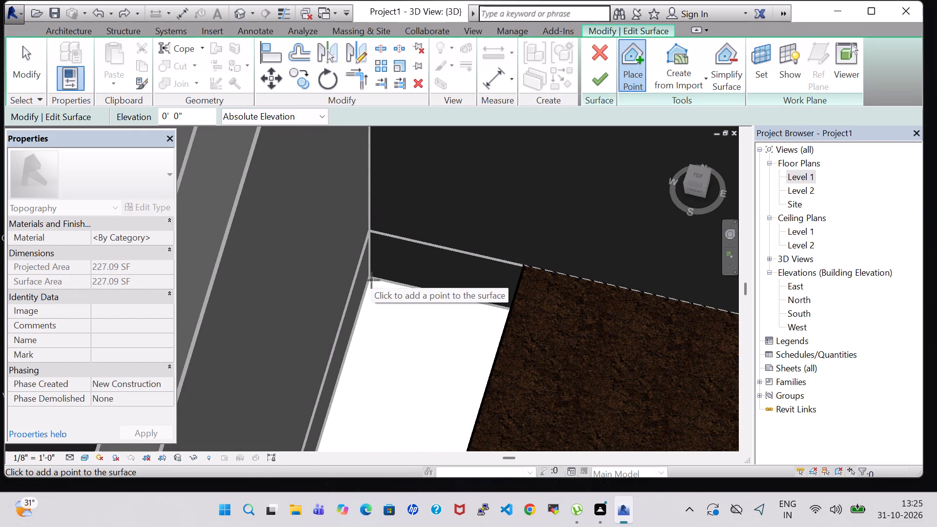
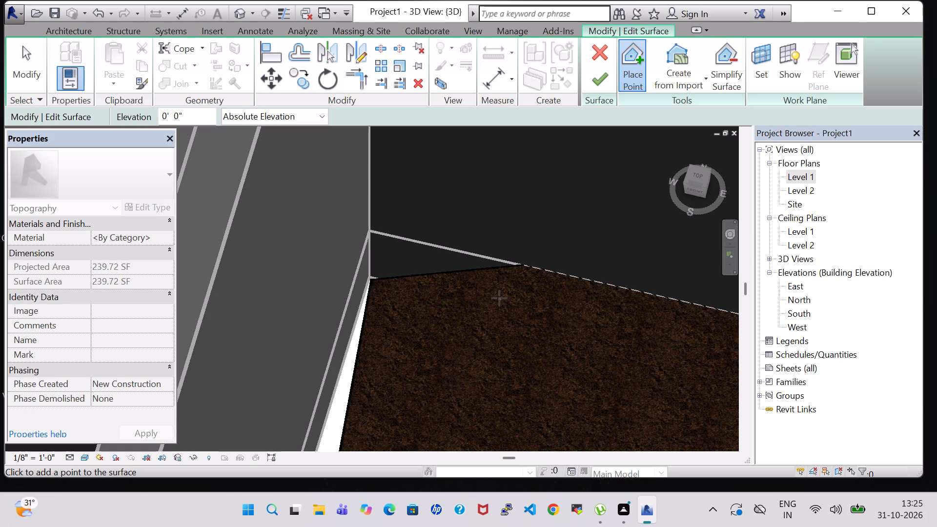
# Quit the toposurface edit and discard the changes made to its points.
pyautogui.press('Delete')
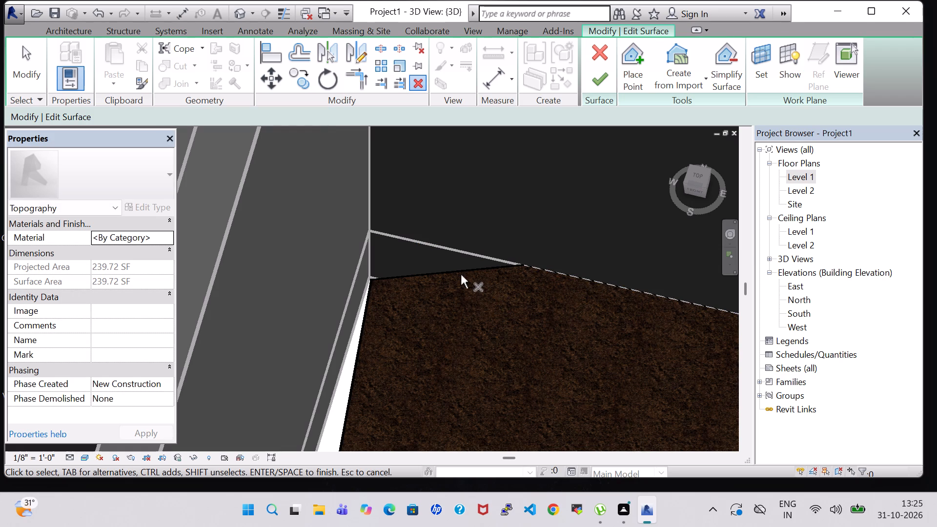
pyautogui.click(596, 57)
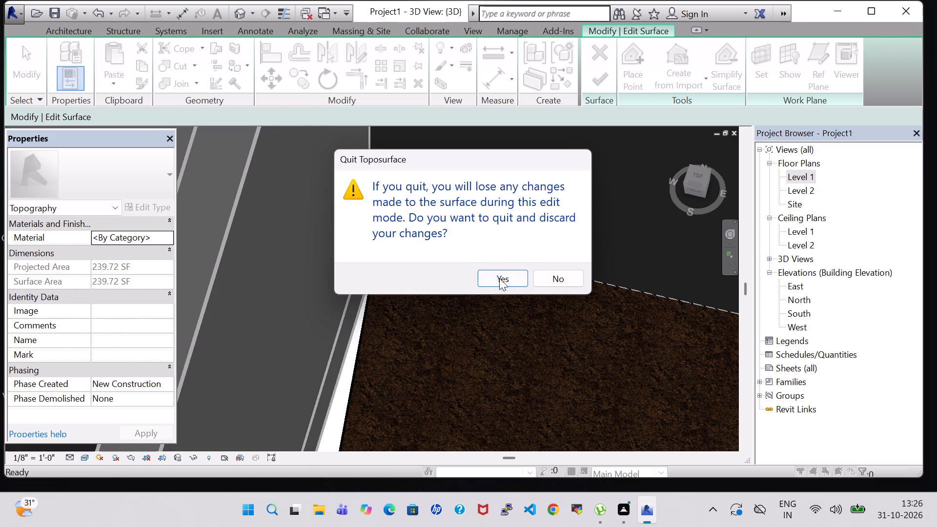
pyautogui.click(502, 280)
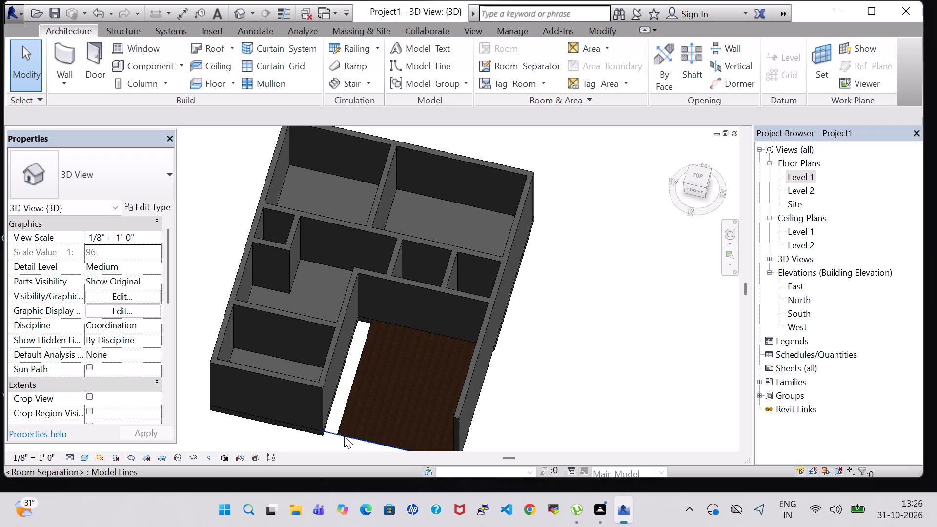
# Delete the existing toposurface from the open room.
pyautogui.click(343, 416)
pyautogui.press('Delete')
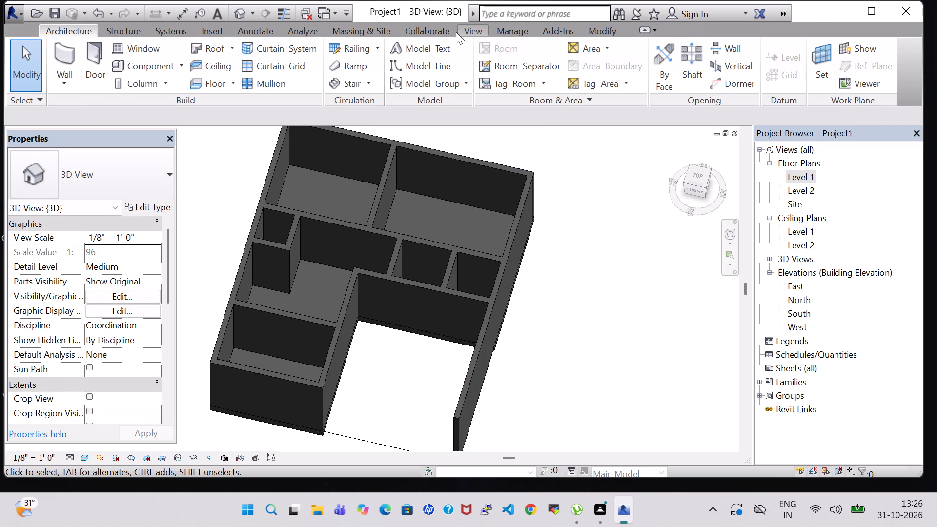
# Start a new toposurface and place its first point at 0' 0" absolute elevation at the base of the open room's upper-left inside corner.
pyautogui.click(364, 32)
pyautogui.click(330, 55)
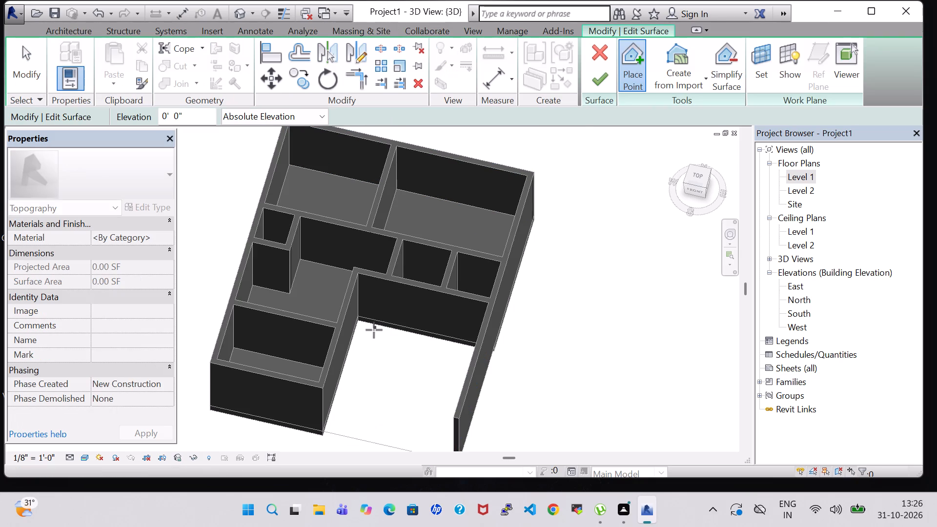
pyautogui.scroll(12, 373, 330)
pyautogui.keyDown('shift'); pyautogui.moveTo(369, 335); pyautogui.dragTo(368, 252, button='middle'); pyautogui.keyUp('shift')
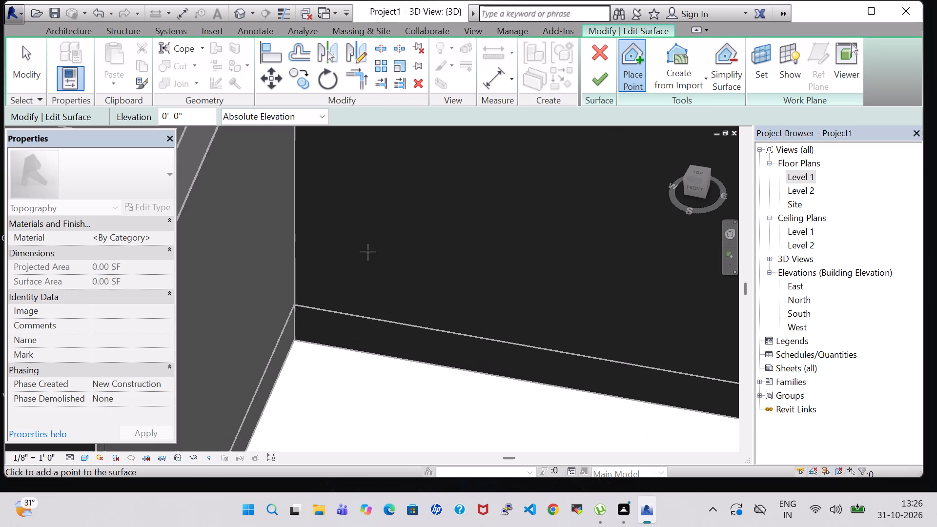
pyautogui.keyDown('shift'); pyautogui.moveTo(346, 390); pyautogui.dragTo(346, 360, button='middle'); pyautogui.keyUp('shift')
pyautogui.moveTo(347, 364); pyautogui.dragTo(366, 278, button='middle')
pyautogui.scroll(6, 348, 288)
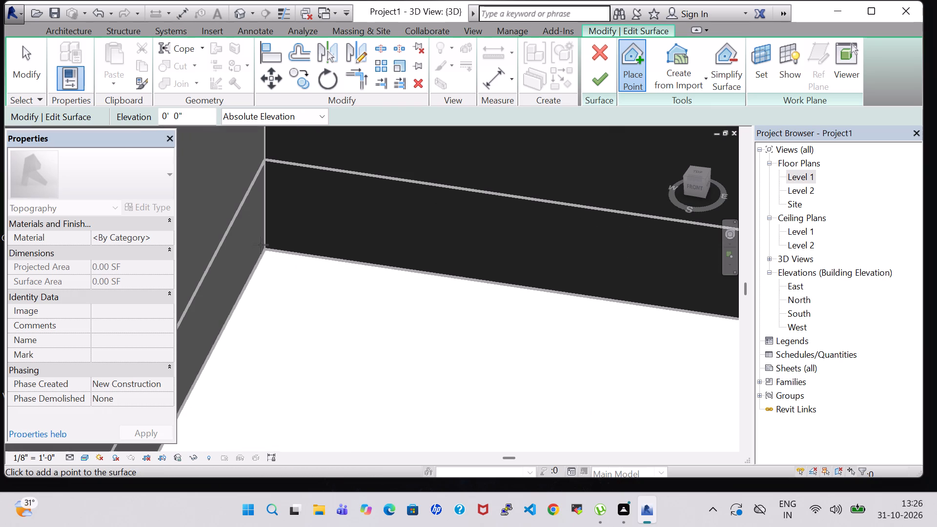
pyautogui.click(265, 250)
pyautogui.scroll(-4, 553, 330)
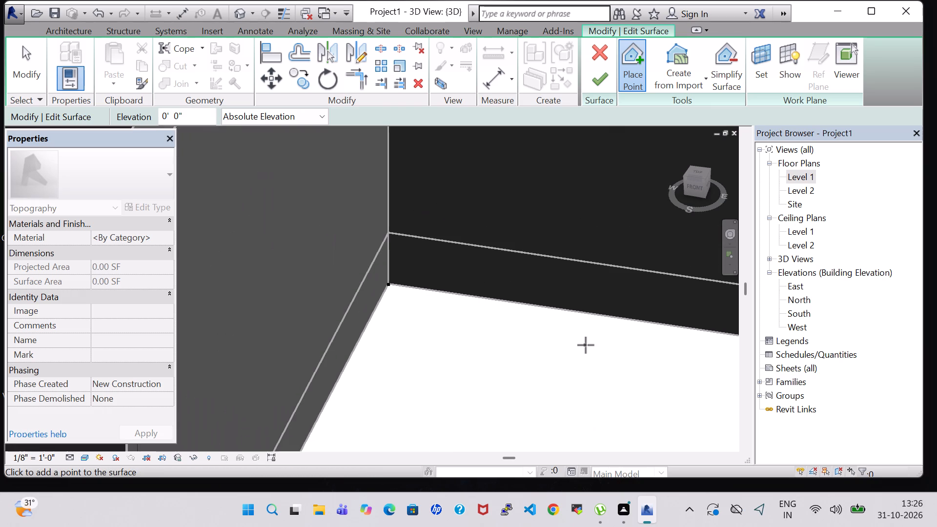
# Place a second toposurface point at 0' 0" absolute elevation at the base of the open room's upper-right inside corner.
pyautogui.moveTo(586, 345); pyautogui.dragTo(446, 345, button='middle')
pyautogui.keyDown('shift'); pyautogui.moveTo(446, 345); pyautogui.dragTo(571, 361, button='middle'); pyautogui.keyUp('shift')
pyautogui.scroll(-7, 570, 357)
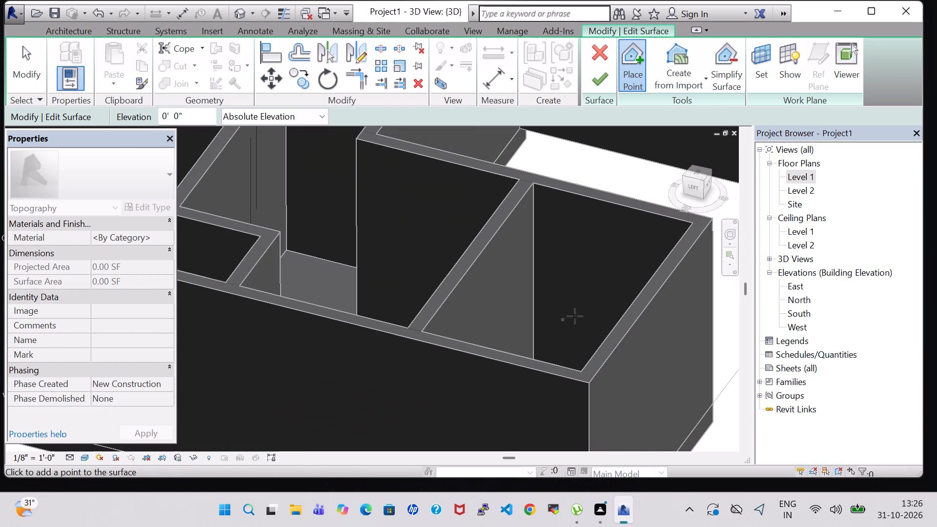
pyautogui.keyDown('shift'); pyautogui.moveTo(575, 316); pyautogui.dragTo(480, 337, button='middle'); pyautogui.keyUp('shift')
pyautogui.moveTo(739, 310); pyautogui.dragTo(565, 368, button='middle')
pyautogui.moveTo(695, 300); pyautogui.dragTo(447, 386, button='middle')
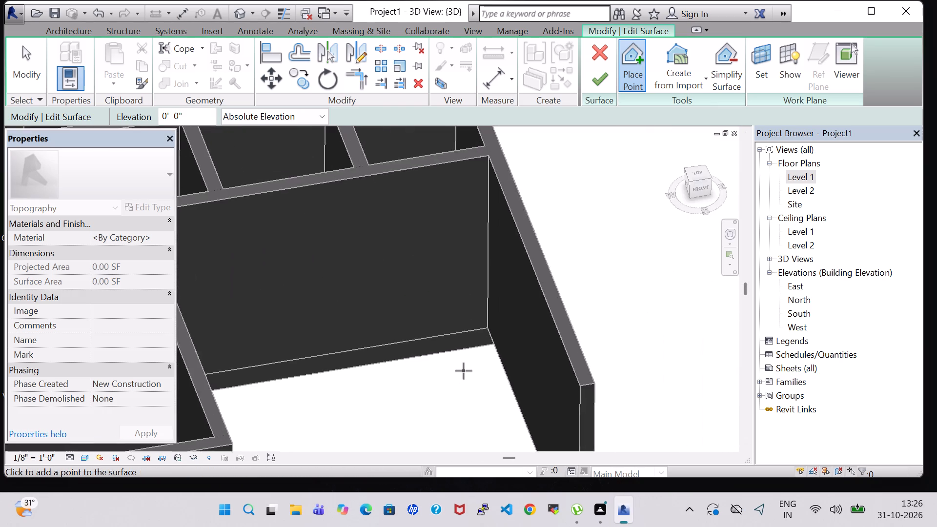
pyautogui.scroll(10, 464, 371)
pyautogui.scroll(1, 551, 330)
pyautogui.keyDown('shift'); pyautogui.moveTo(551, 330); pyautogui.dragTo(560, 382, button='middle'); pyautogui.keyUp('shift')
pyautogui.scroll(-2, 522, 306)
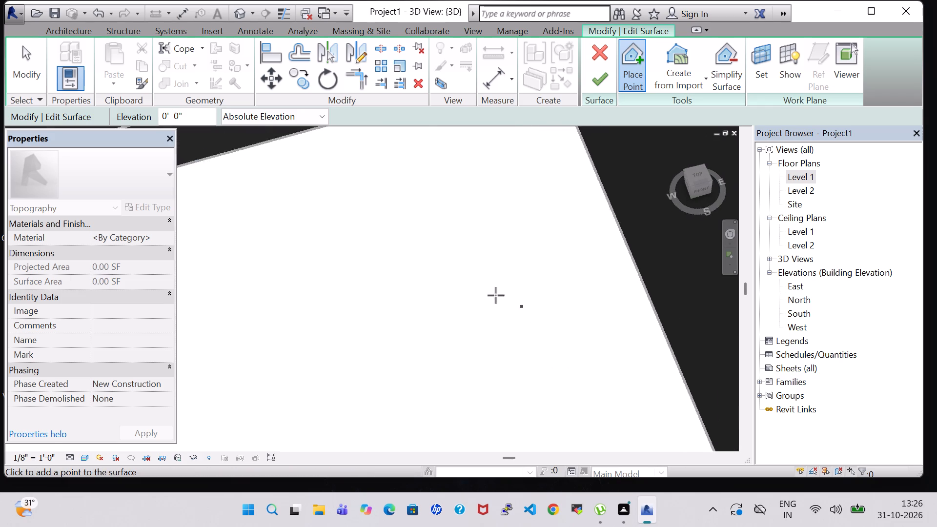
pyautogui.scroll(-5, 496, 295)
pyautogui.keyDown('shift'); pyautogui.moveTo(389, 266); pyautogui.dragTo(336, 286, button='middle'); pyautogui.keyUp('shift')
pyautogui.scroll(-6, 340, 286)
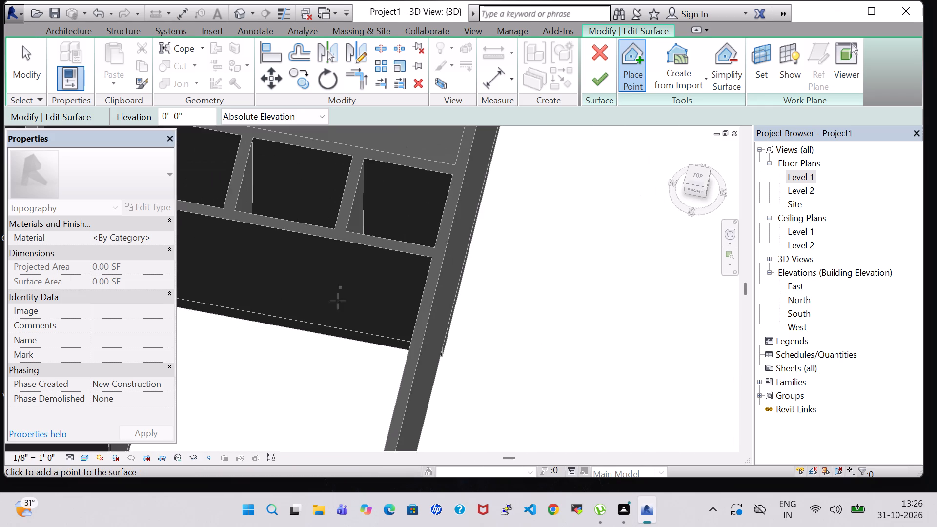
pyautogui.moveTo(229, 350); pyautogui.dragTo(300, 353, button='middle')
pyautogui.scroll(5, 300, 353)
pyautogui.moveTo(268, 337); pyautogui.dragTo(445, 347, button='middle')
pyautogui.scroll(5, 361, 299)
pyautogui.keyDown('shift'); pyautogui.middleClick(616, 297); pyautogui.keyUp('shift')
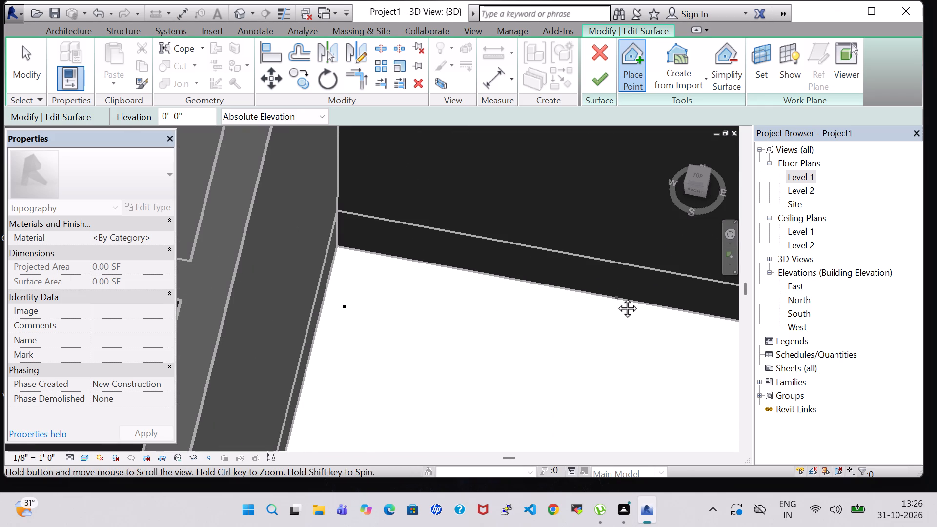
pyautogui.moveTo(621, 325); pyautogui.dragTo(437, 322, button='middle')
pyautogui.moveTo(562, 392); pyautogui.dragTo(577, 392, button='middle')
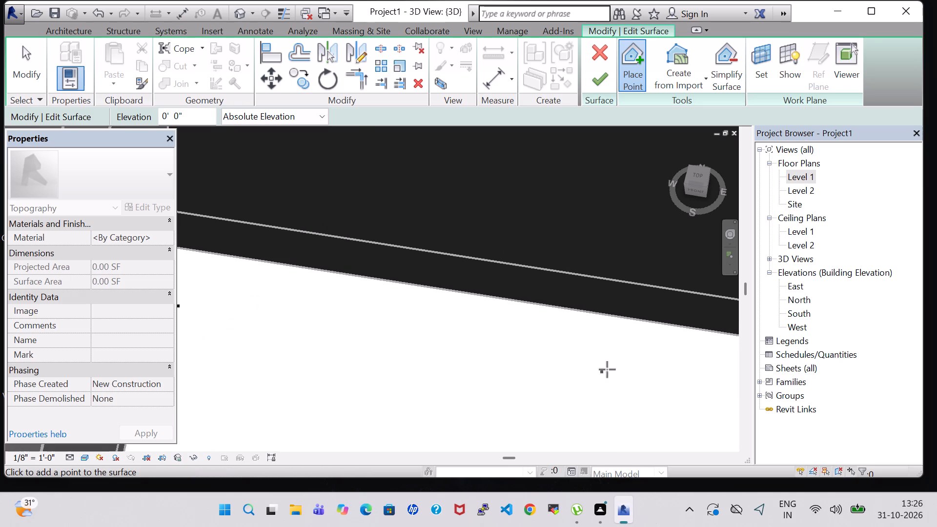
pyautogui.moveTo(609, 369); pyautogui.dragTo(330, 369, button='middle')
pyautogui.keyDown('shift'); pyautogui.moveTo(594, 421); pyautogui.dragTo(622, 420, button='middle'); pyautogui.keyUp('shift')
pyautogui.moveTo(674, 323); pyautogui.dragTo(398, 415, button='middle')
pyautogui.scroll(5, 684, 274)
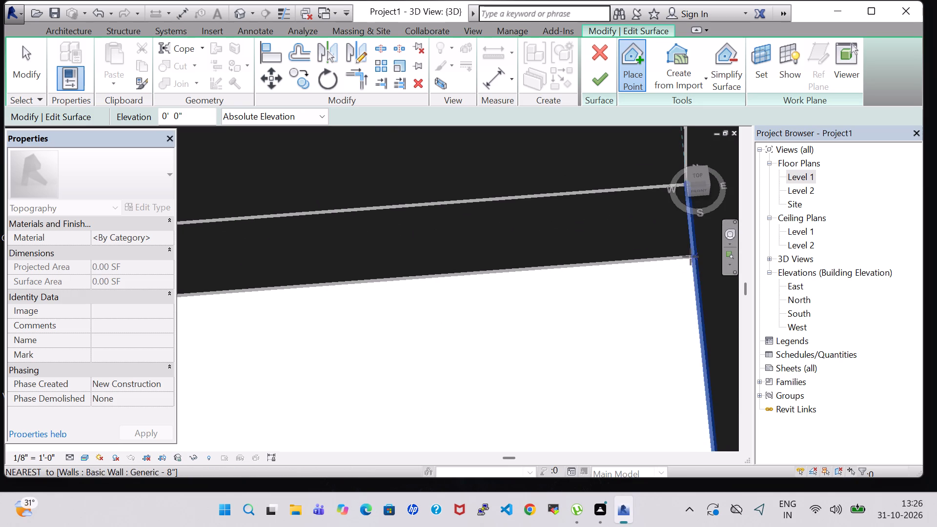
pyautogui.scroll(5, 686, 262)
pyautogui.keyDown('shift'); pyautogui.moveTo(650, 310); pyautogui.dragTo(654, 310, button='middle'); pyautogui.keyUp('shift')
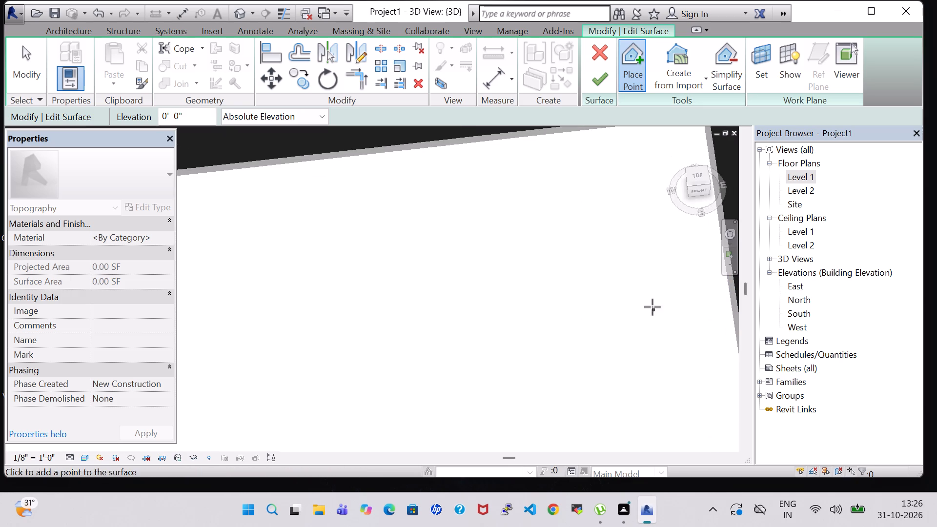
pyautogui.moveTo(648, 288); pyautogui.dragTo(488, 370, button='middle')
pyautogui.keyDown('shift'); pyautogui.moveTo(488, 370); pyautogui.dragTo(525, 366, button='middle'); pyautogui.keyUp('shift')
pyautogui.scroll(-9, 530, 317)
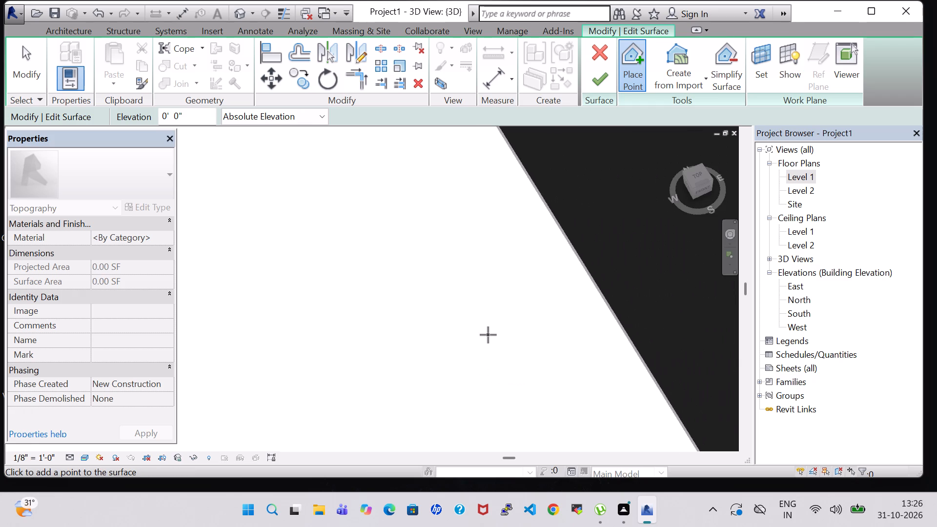
pyautogui.scroll(-7, 488, 335)
pyautogui.keyDown('shift'); pyautogui.moveTo(442, 350); pyautogui.dragTo(450, 332, button='middle'); pyautogui.keyUp('shift')
pyautogui.scroll(6, 442, 214)
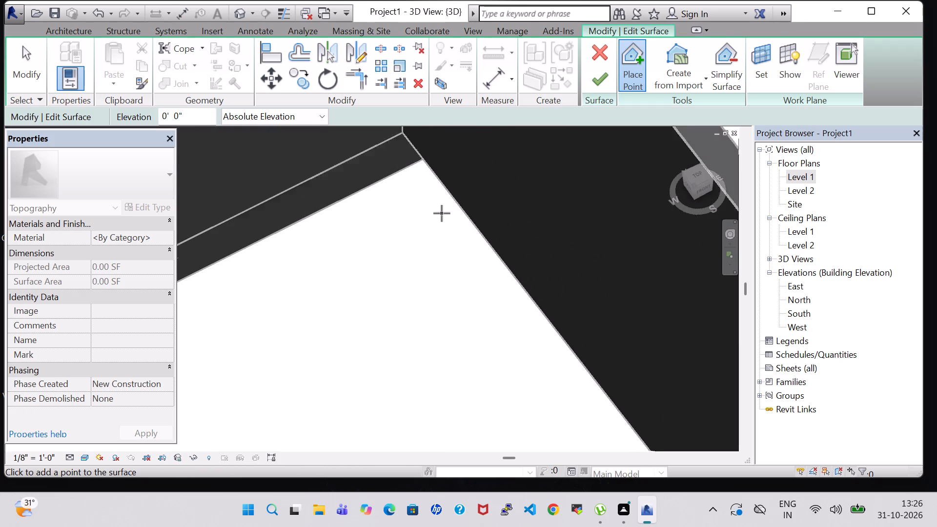
pyautogui.scroll(2, 442, 213)
pyautogui.click(411, 134)
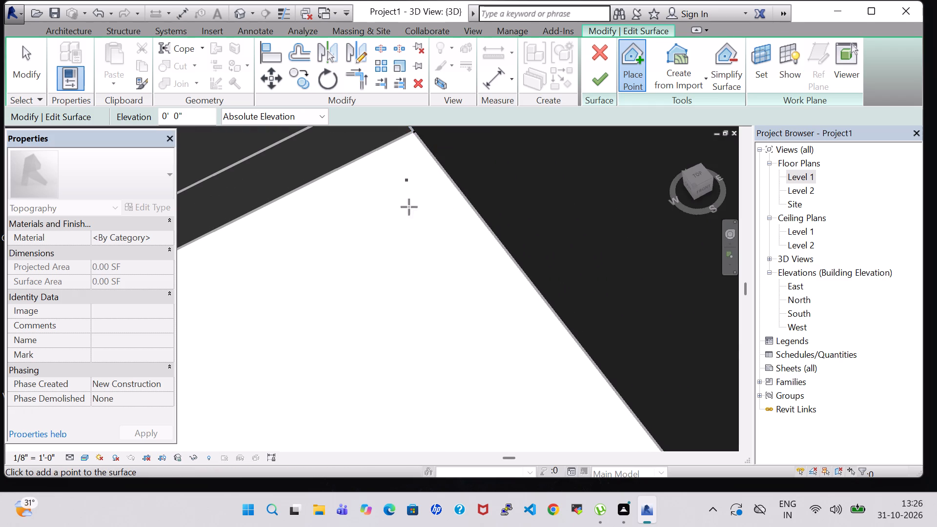
# Add a third toposurface point at the bottom inside endpoint of the open room's right wall, at its free end.
pyautogui.scroll(-5, 413, 256)
pyautogui.moveTo(445, 333); pyautogui.dragTo(446, 223, button='middle')
pyautogui.scroll(-3, 446, 237)
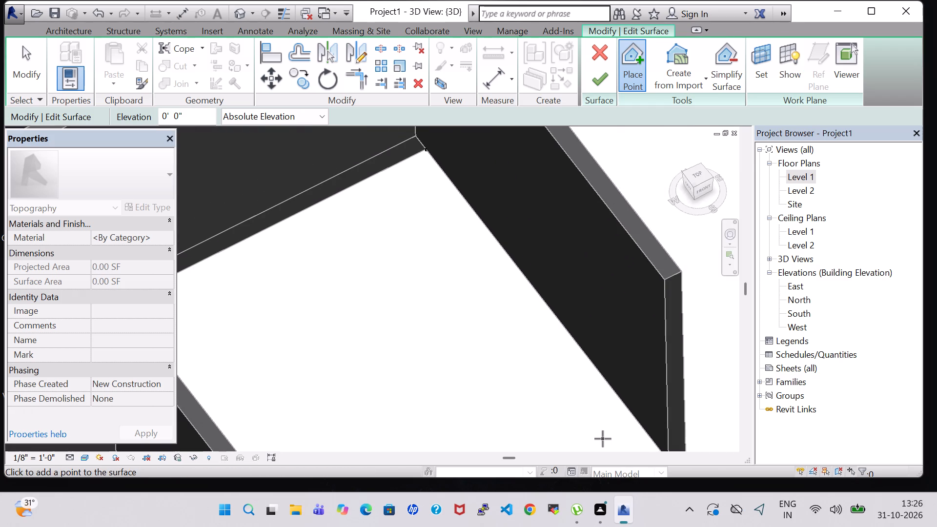
pyautogui.moveTo(593, 426); pyautogui.dragTo(462, 258, button='middle')
pyautogui.scroll(4, 523, 275)
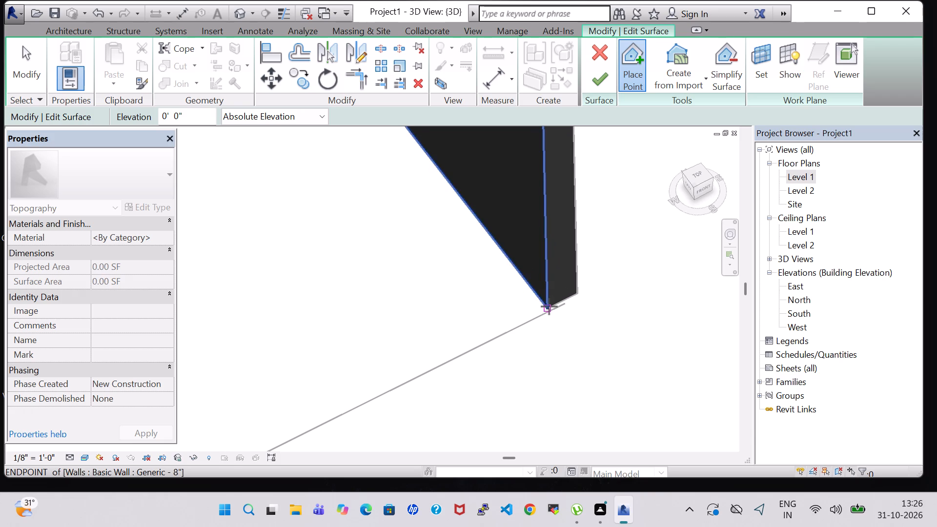
pyautogui.click(549, 306)
# Add a fourth toposurface point at the front end of the open room's left wall, where the room separation line meets it.
pyautogui.moveTo(383, 320); pyautogui.dragTo(704, 184, button='middle')
pyautogui.moveTo(473, 322); pyautogui.dragTo(417, 331, button='middle')
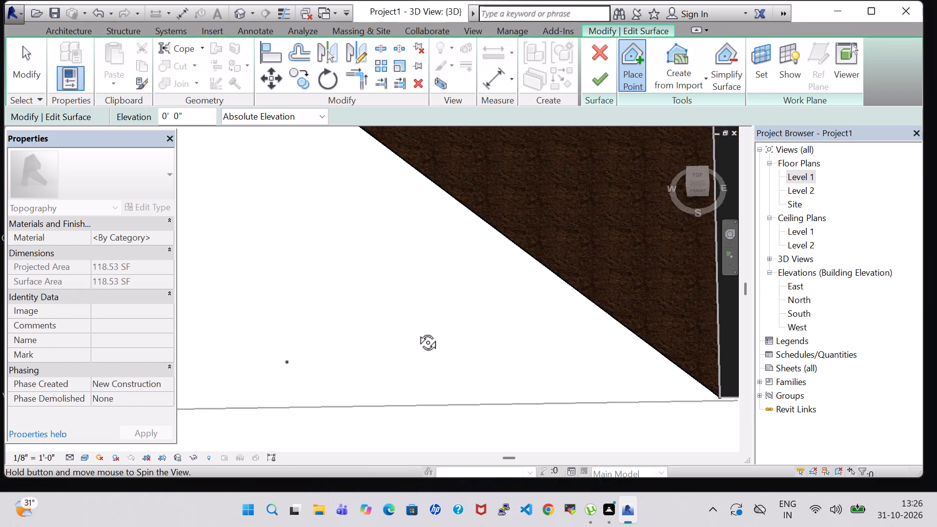
pyautogui.moveTo(417, 331); pyautogui.dragTo(407, 335, button='middle')
pyautogui.moveTo(295, 333); pyautogui.dragTo(626, 305, button='middle')
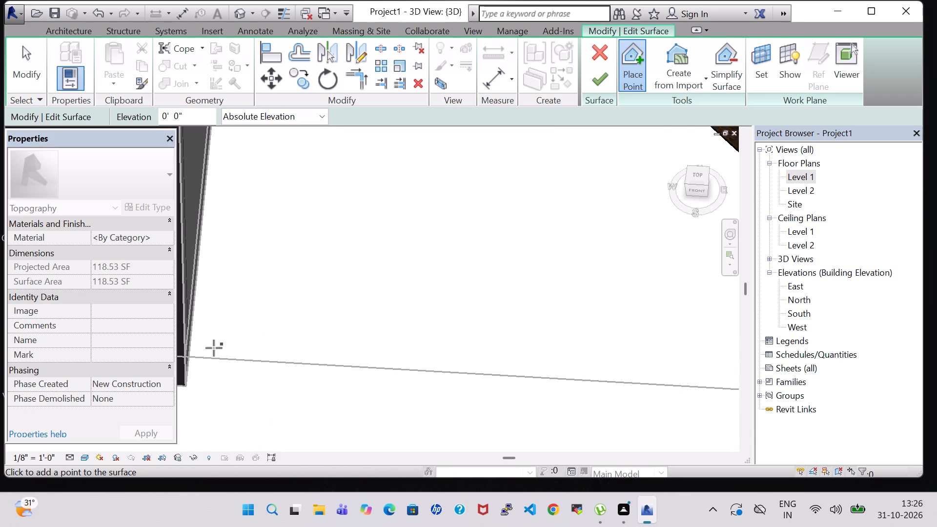
pyautogui.click(188, 353)
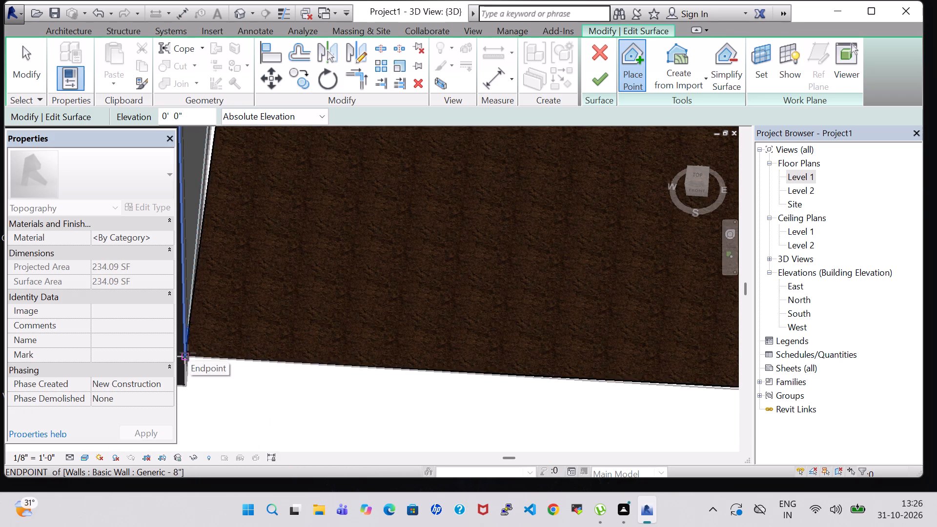
# Add another toposurface point at the open room's upper-left inside corner to close the gap along the walls.
pyautogui.scroll(-9, 534, 303)
pyautogui.moveTo(488, 167); pyautogui.dragTo(474, 245, button='middle')
pyautogui.scroll(6, 464, 228)
pyautogui.scroll(5, 421, 179)
pyautogui.keyDown('shift'); pyautogui.moveTo(438, 189); pyautogui.dragTo(423, 181, button='middle'); pyautogui.keyUp('shift')
pyautogui.moveTo(490, 174); pyautogui.dragTo(479, 248, button='middle')
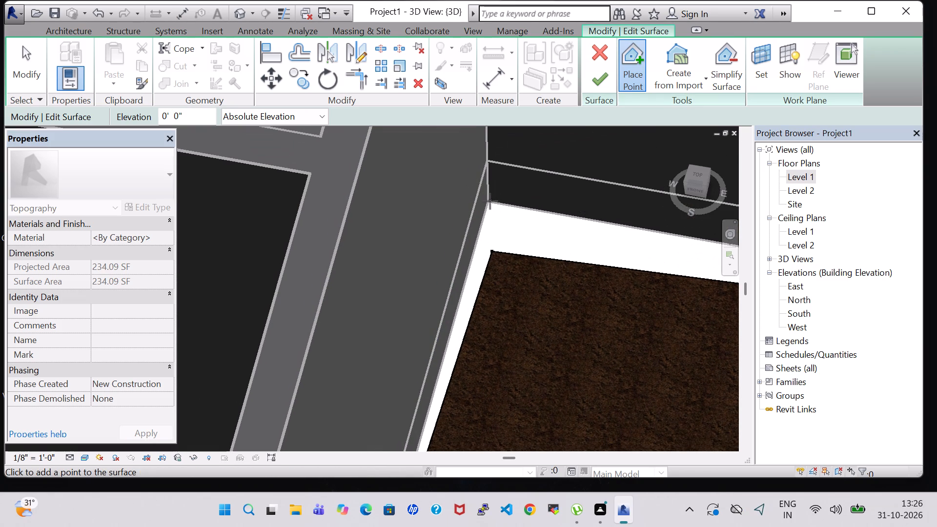
pyautogui.click(490, 201)
# Check the toposurface's coverage along the open room's walls and finish the surface.
pyautogui.scroll(-7, 535, 308)
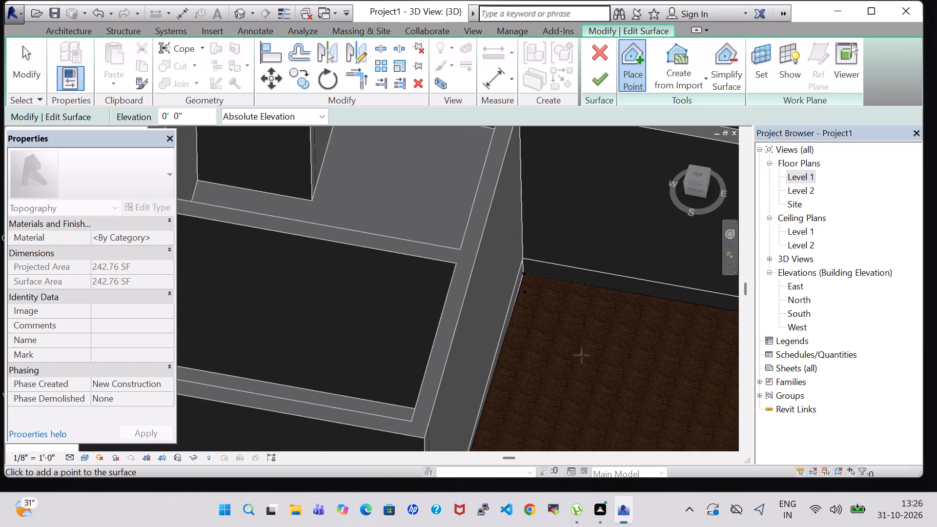
pyautogui.keyDown('shift'); pyautogui.moveTo(582, 355); pyautogui.dragTo(613, 325, button='middle'); pyautogui.keyUp('shift')
pyautogui.keyDown('shift'); pyautogui.scroll(-3, 613, 325); pyautogui.keyUp('shift')
pyautogui.scroll(-2, 626, 351)
pyautogui.moveTo(634, 358); pyautogui.dragTo(430, 286, button='middle')
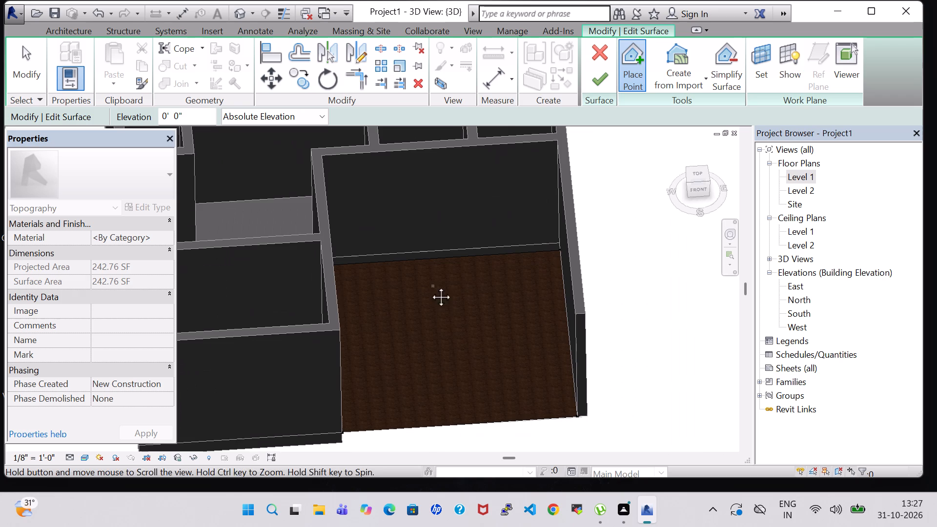
pyautogui.moveTo(430, 286); pyautogui.dragTo(429, 286, button='middle')
pyautogui.scroll(4, 494, 338)
pyautogui.moveTo(513, 354); pyautogui.dragTo(514, 318, button='middle')
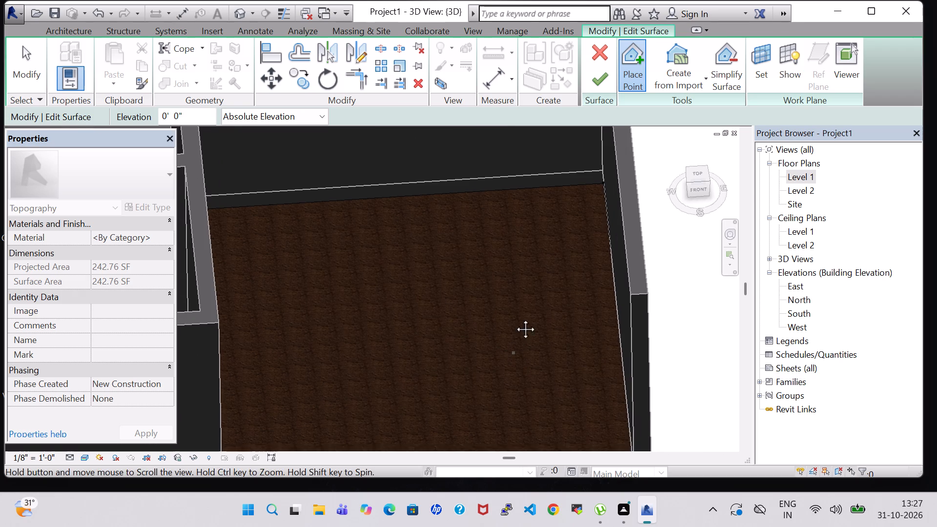
pyautogui.moveTo(514, 318); pyautogui.dragTo(514, 220, button='middle')
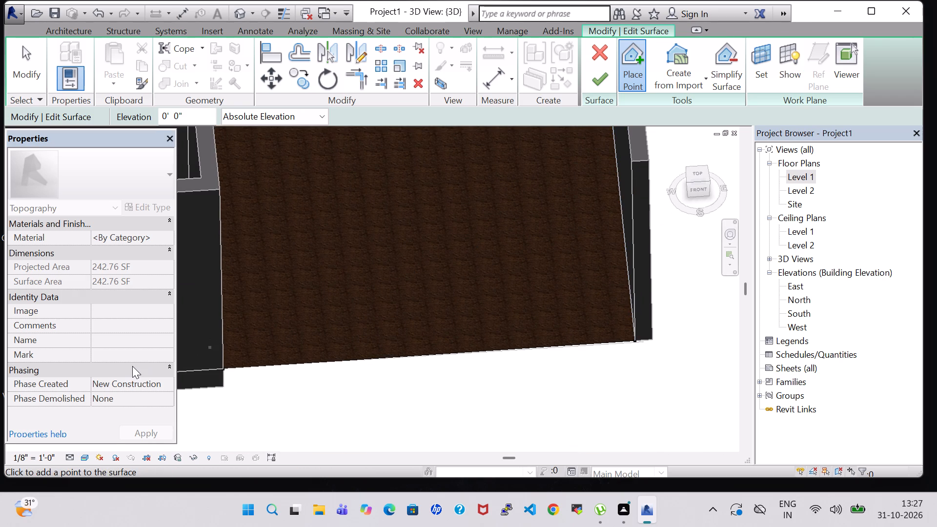
pyautogui.click(596, 78)
# Start another toposurface and place a 0' 0" absolute elevation point at the floor slab's bottom edge in the open room's inner left corner.
pyautogui.scroll(-3, 415, 341)
pyautogui.keyDown('shift'); pyautogui.moveTo(486, 380); pyautogui.dragTo(457, 252, button='middle'); pyautogui.keyUp('shift')
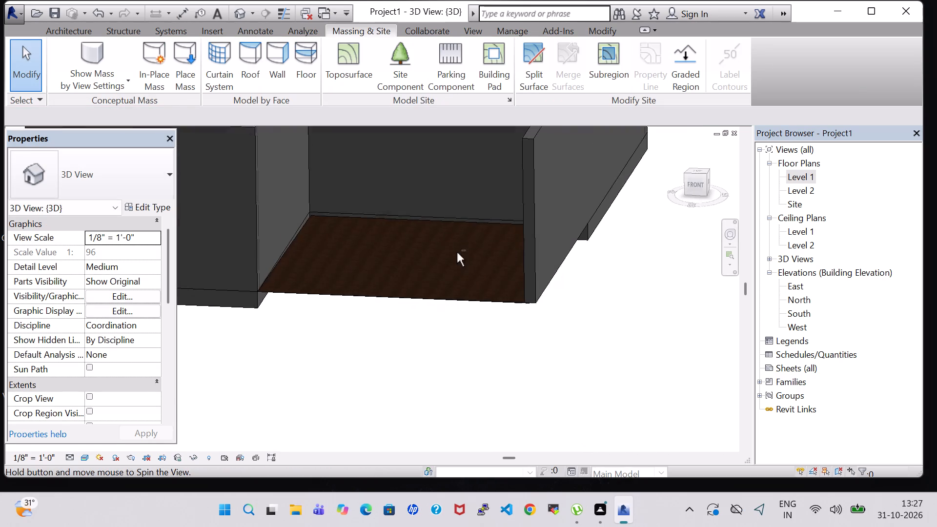
pyautogui.keyDown('shift'); pyautogui.moveTo(457, 252); pyautogui.dragTo(457, 255, button='middle'); pyautogui.keyUp('shift')
pyautogui.keyDown('shift'); pyautogui.moveTo(417, 374); pyautogui.dragTo(437, 277, button='middle'); pyautogui.keyUp('shift')
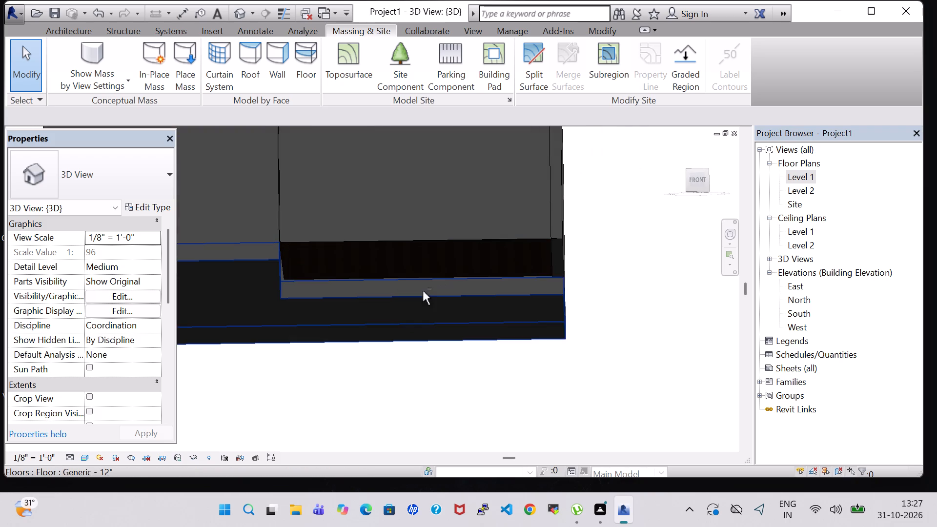
pyautogui.click(355, 55)
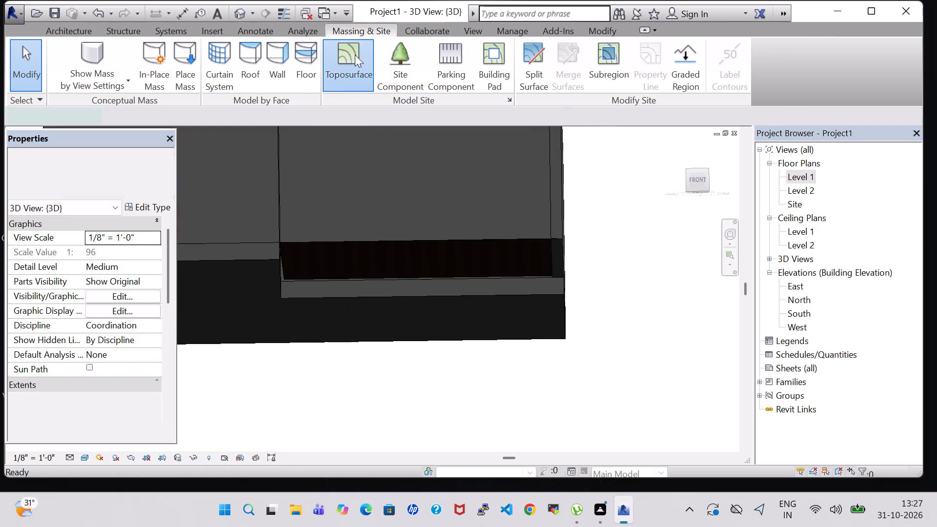
pyautogui.scroll(7, 290, 349)
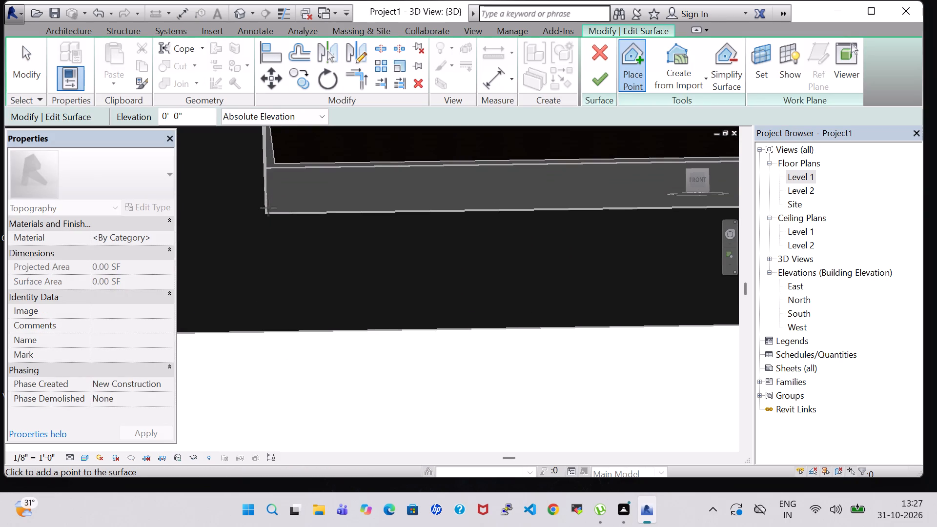
pyautogui.click(266, 213)
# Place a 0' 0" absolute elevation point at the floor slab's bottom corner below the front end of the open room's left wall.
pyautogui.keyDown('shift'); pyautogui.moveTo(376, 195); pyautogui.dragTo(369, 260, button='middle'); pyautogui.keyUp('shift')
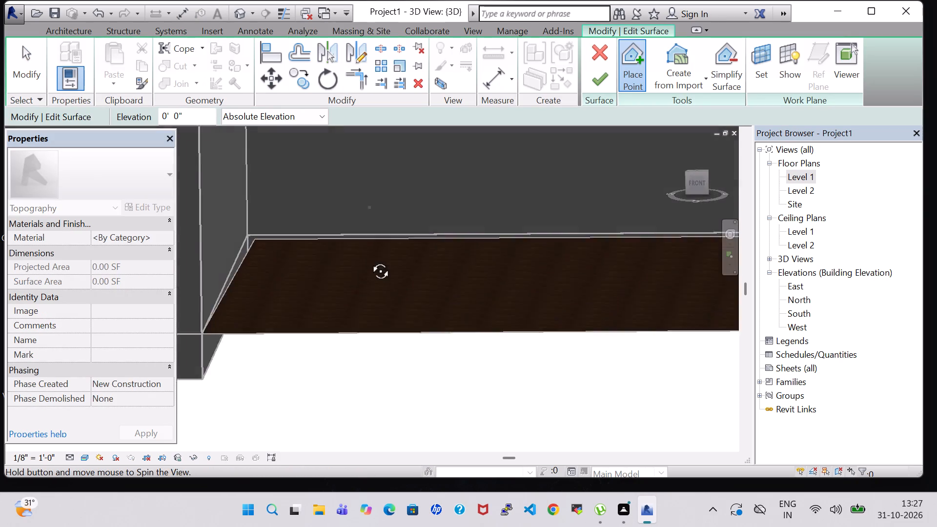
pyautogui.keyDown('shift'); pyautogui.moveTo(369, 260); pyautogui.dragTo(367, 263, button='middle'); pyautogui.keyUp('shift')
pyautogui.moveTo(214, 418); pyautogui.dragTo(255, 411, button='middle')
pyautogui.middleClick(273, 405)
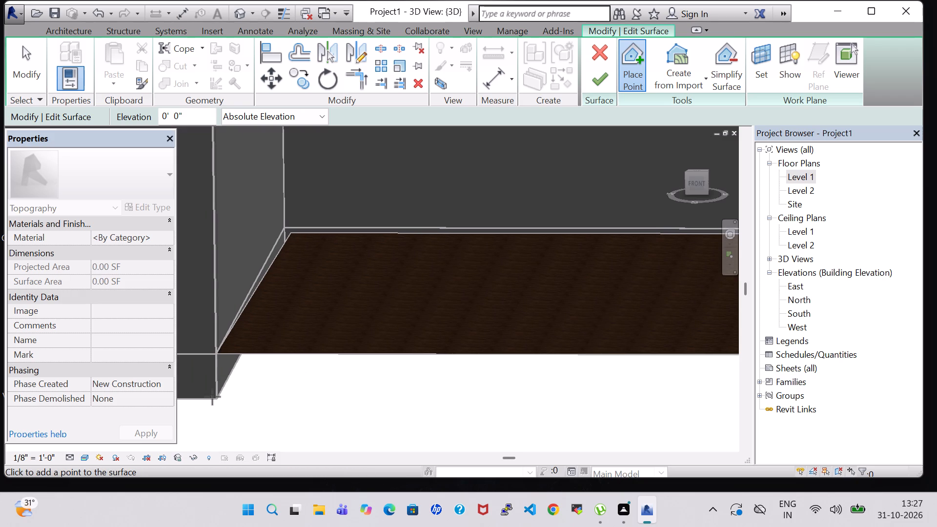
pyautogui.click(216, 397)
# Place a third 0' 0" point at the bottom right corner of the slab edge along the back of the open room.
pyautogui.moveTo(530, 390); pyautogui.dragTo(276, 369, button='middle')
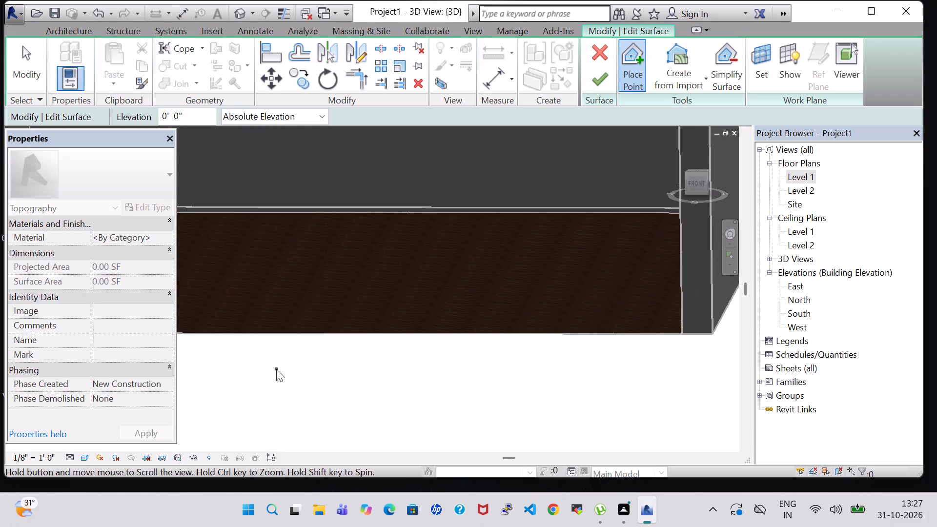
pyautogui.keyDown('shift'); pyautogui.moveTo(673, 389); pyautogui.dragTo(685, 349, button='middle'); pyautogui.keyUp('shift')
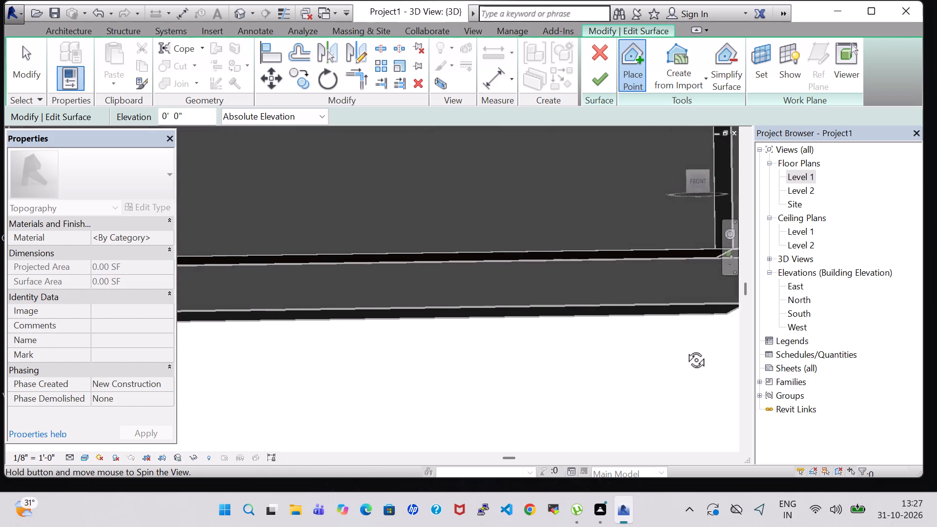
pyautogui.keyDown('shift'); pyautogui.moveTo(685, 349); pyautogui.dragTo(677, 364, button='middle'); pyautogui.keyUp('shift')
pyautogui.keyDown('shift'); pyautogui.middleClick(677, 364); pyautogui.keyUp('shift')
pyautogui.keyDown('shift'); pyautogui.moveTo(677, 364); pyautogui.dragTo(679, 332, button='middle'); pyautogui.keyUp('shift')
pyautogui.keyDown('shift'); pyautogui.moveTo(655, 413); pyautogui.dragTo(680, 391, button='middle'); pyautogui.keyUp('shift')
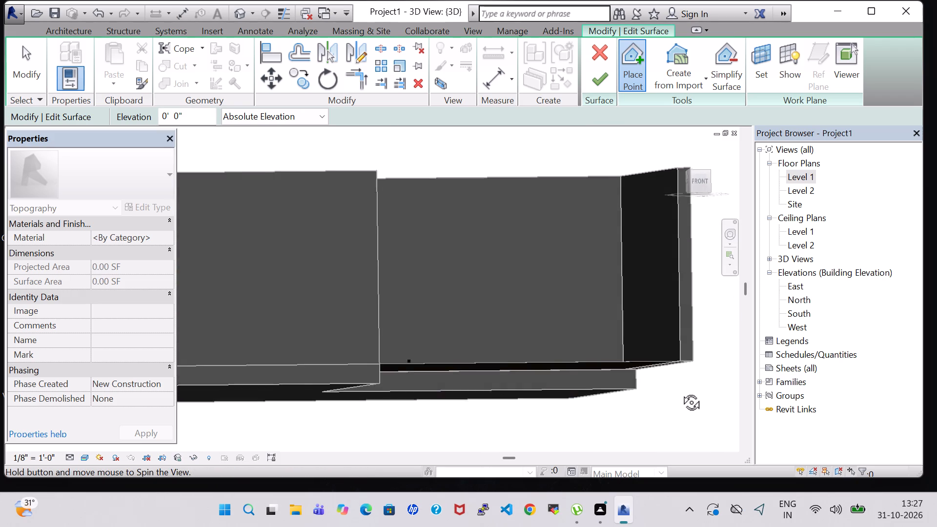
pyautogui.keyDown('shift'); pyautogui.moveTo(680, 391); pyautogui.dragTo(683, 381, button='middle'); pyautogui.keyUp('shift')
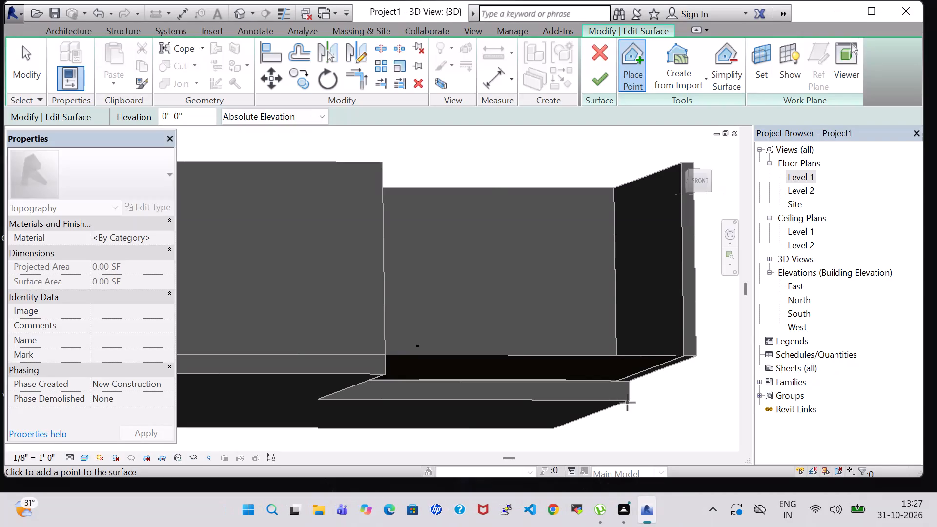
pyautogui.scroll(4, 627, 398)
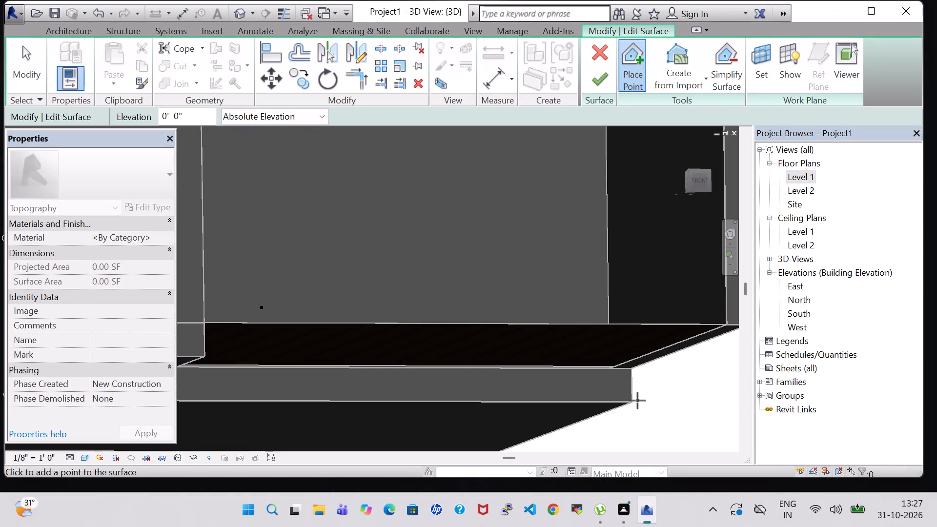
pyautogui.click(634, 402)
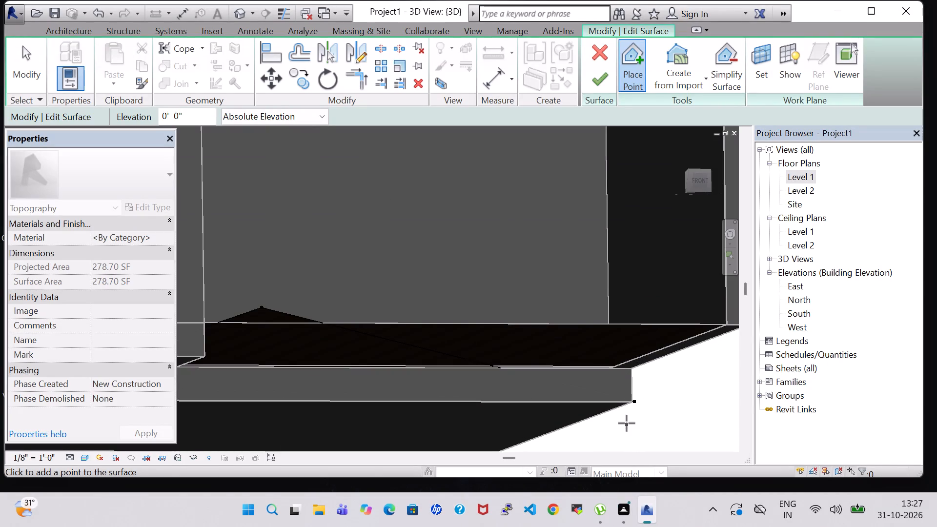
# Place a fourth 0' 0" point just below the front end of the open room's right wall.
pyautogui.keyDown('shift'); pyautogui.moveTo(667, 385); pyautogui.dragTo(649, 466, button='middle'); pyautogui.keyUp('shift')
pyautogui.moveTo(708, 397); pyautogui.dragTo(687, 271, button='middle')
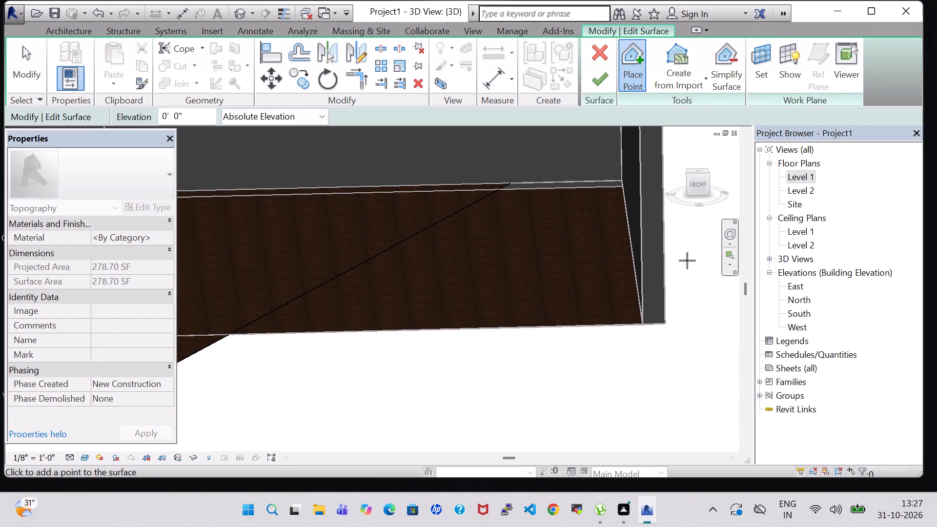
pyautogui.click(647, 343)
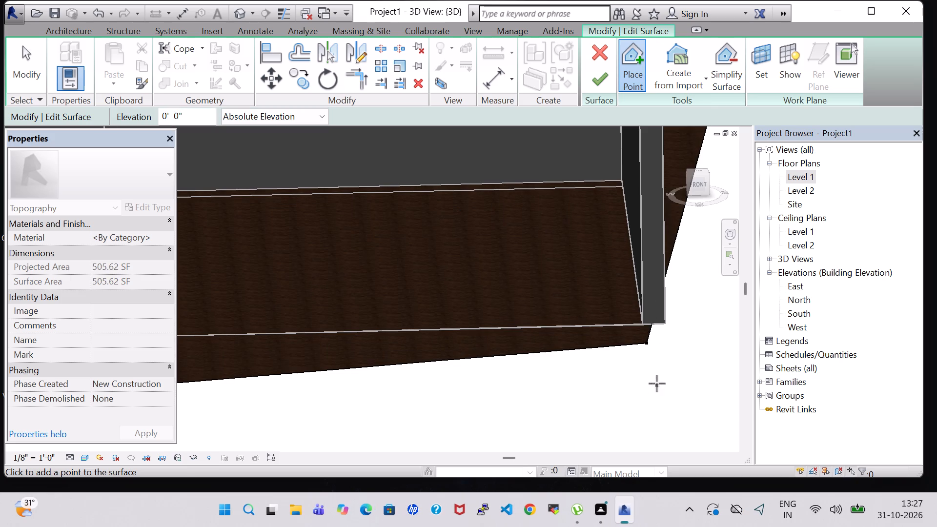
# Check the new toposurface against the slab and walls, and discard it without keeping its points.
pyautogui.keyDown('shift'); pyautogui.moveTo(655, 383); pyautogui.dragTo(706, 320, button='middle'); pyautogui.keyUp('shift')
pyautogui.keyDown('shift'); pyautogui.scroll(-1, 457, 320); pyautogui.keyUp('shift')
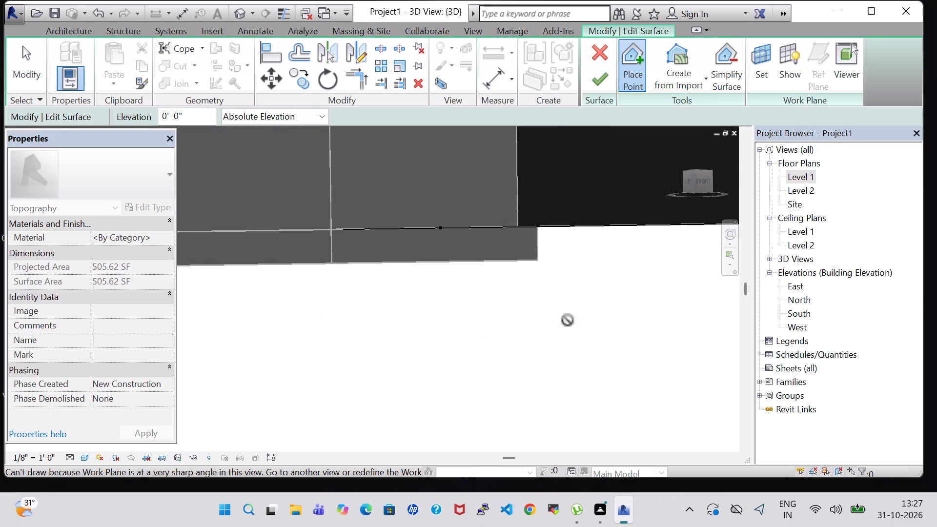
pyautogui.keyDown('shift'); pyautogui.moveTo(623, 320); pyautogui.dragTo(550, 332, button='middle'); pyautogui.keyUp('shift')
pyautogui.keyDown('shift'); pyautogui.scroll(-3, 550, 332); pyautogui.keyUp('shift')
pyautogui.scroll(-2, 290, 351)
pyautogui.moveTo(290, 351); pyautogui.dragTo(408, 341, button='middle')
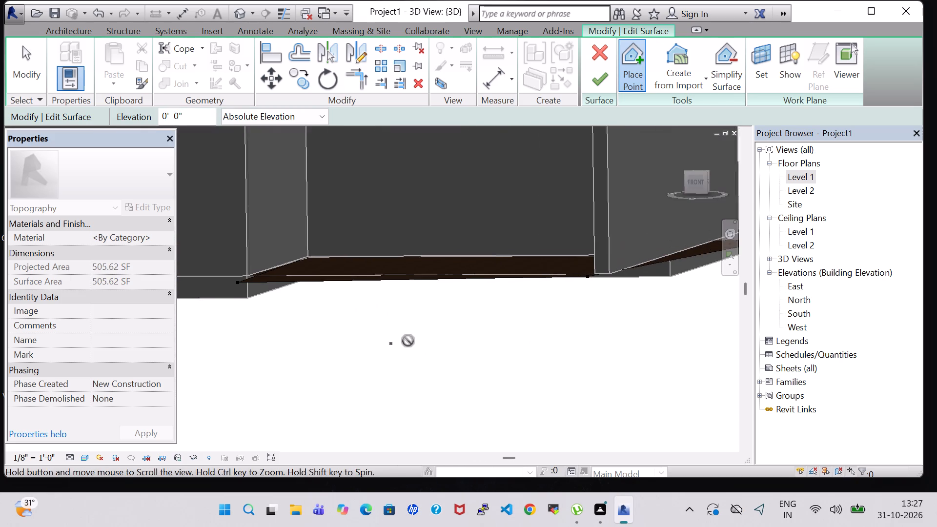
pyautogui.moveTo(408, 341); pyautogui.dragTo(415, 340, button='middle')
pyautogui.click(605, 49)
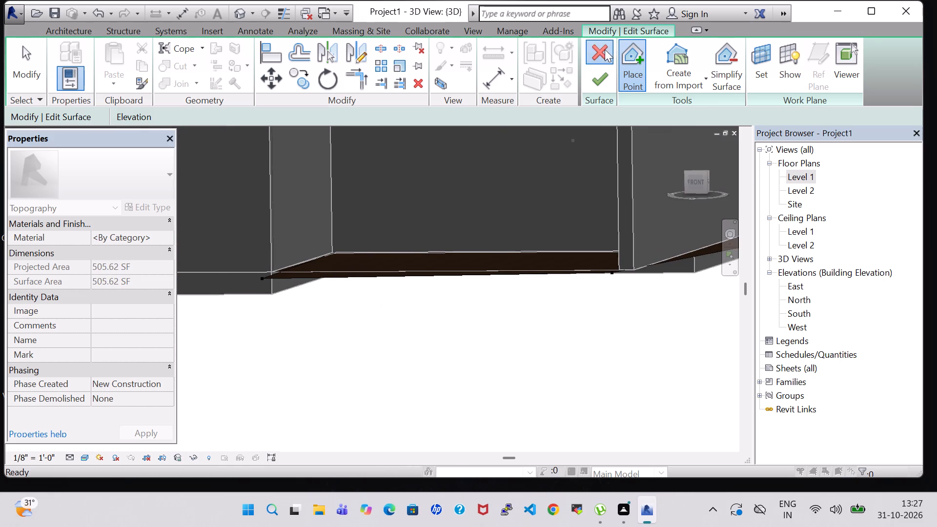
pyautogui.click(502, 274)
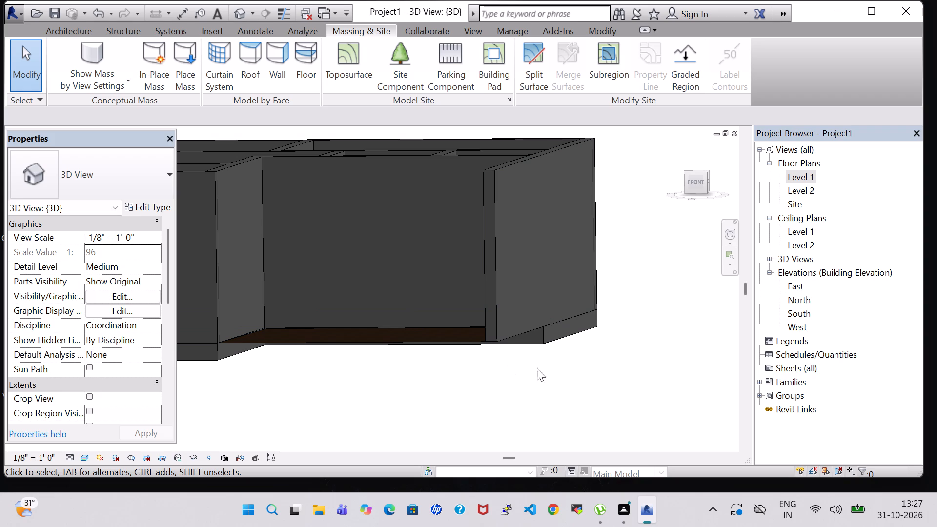
# Examine the open room's slab edges and existing toposurface from below, from the front and from above.
pyautogui.keyDown('shift'); pyautogui.moveTo(620, 345); pyautogui.dragTo(626, 315, button='middle'); pyautogui.keyUp('shift')
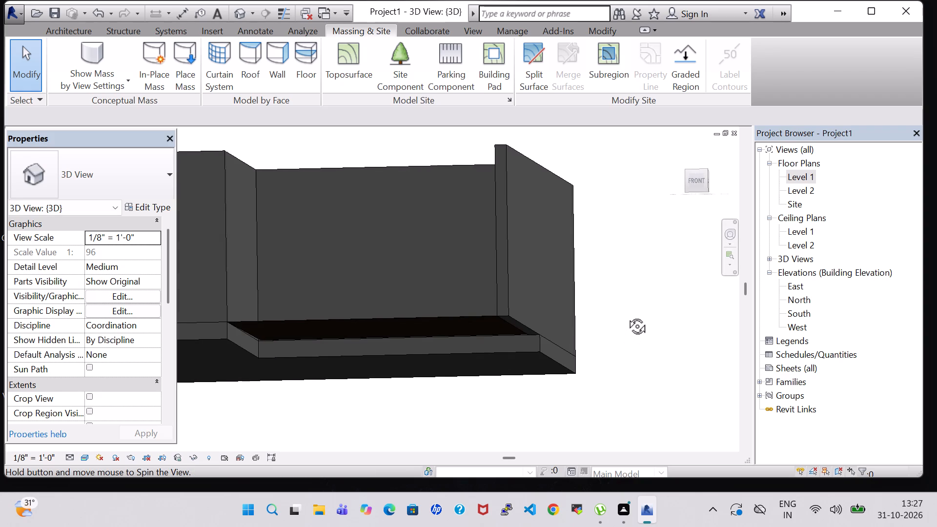
pyautogui.keyDown('shift'); pyautogui.moveTo(626, 315); pyautogui.dragTo(630, 339, button='middle'); pyautogui.keyUp('shift')
pyautogui.keyDown('shift'); pyautogui.moveTo(630, 344); pyautogui.dragTo(631, 348, button='middle'); pyautogui.keyUp('shift')
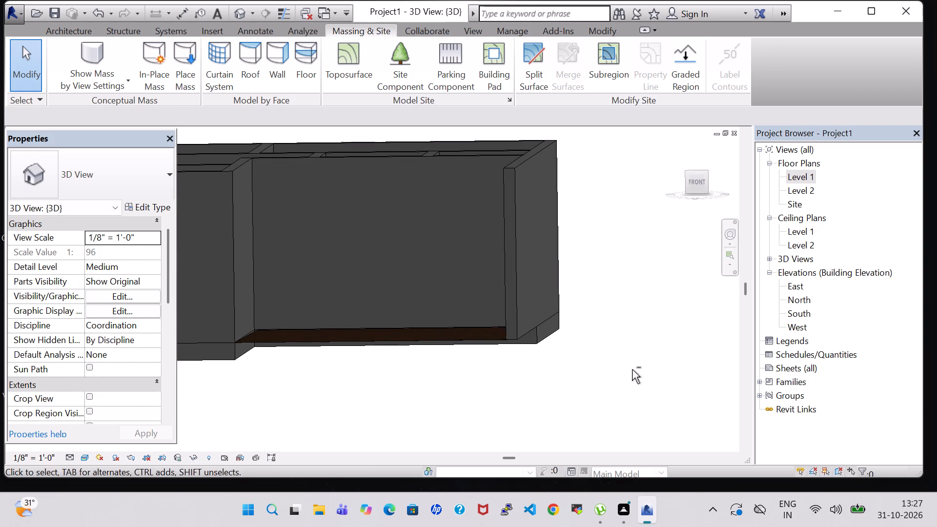
pyautogui.keyDown('shift'); pyautogui.moveTo(584, 225); pyautogui.dragTo(592, 270, button='middle'); pyautogui.keyUp('shift')
pyautogui.scroll(-6, 592, 270)
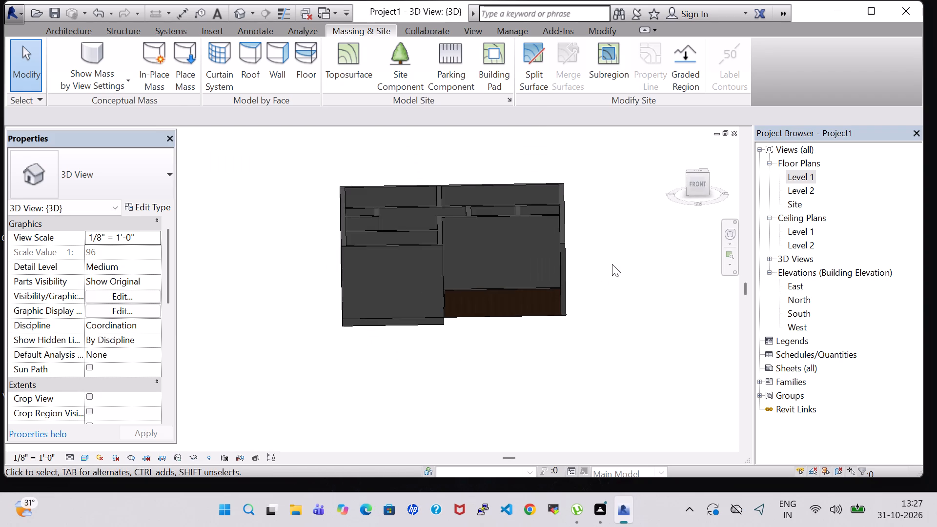
pyautogui.keyDown('shift'); pyautogui.moveTo(613, 264); pyautogui.dragTo(557, 319, button='middle'); pyautogui.keyUp('shift')
pyautogui.scroll(4, 474, 313)
pyautogui.keyDown('shift'); pyautogui.moveTo(474, 313); pyautogui.dragTo(511, 309, button='middle'); pyautogui.keyUp('shift')
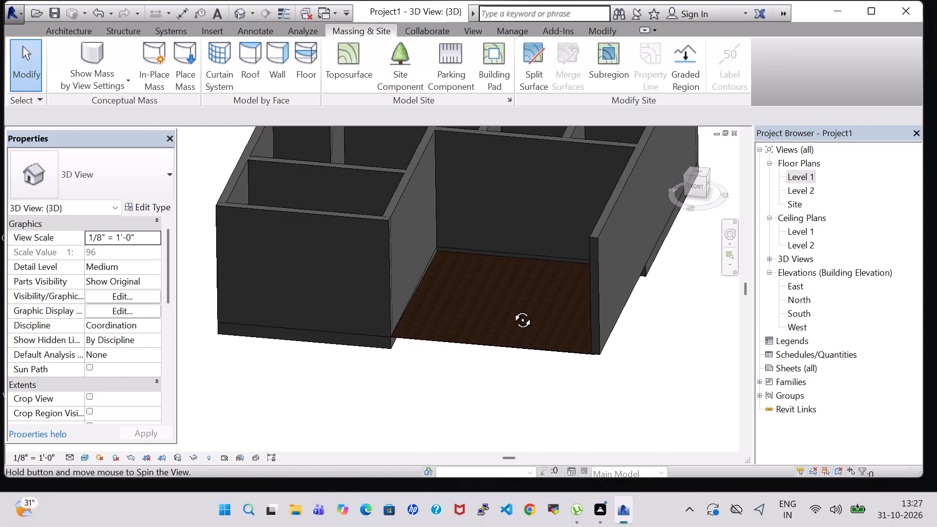
pyautogui.keyDown('shift'); pyautogui.moveTo(511, 309); pyautogui.dragTo(537, 309, button='middle'); pyautogui.keyUp('shift')
pyautogui.keyDown('shift'); pyautogui.moveTo(529, 307); pyautogui.dragTo(516, 309, button='middle'); pyautogui.keyUp('shift')
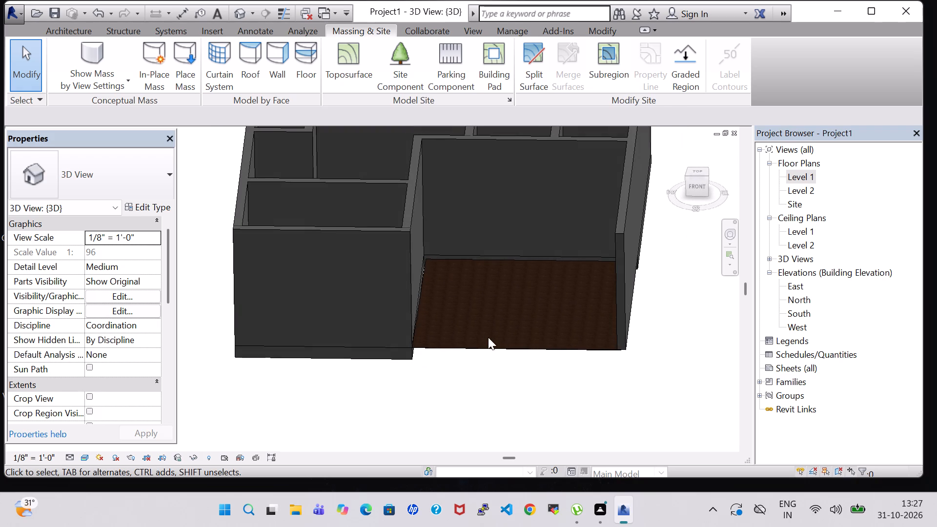
pyautogui.keyDown('shift'); pyautogui.moveTo(494, 272); pyautogui.dragTo(465, 307, button='middle'); pyautogui.keyUp('shift')
pyautogui.scroll(4, 465, 305)
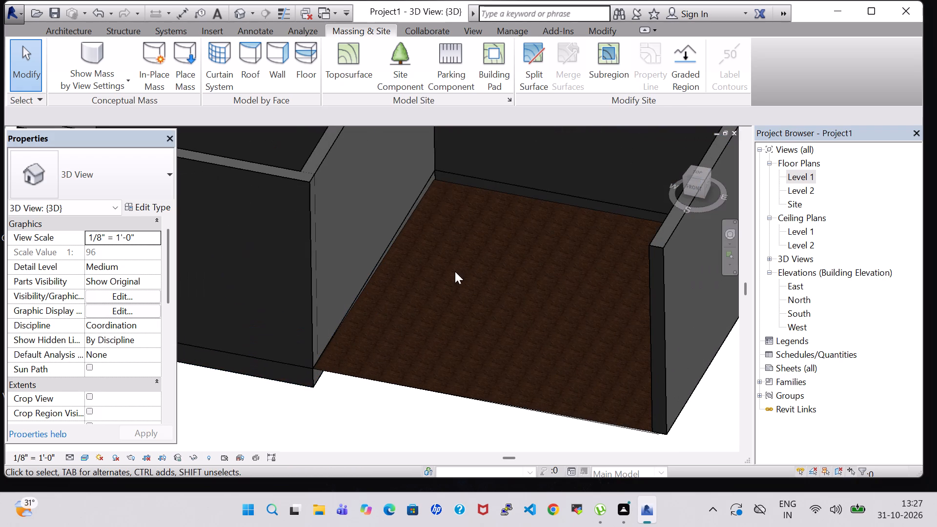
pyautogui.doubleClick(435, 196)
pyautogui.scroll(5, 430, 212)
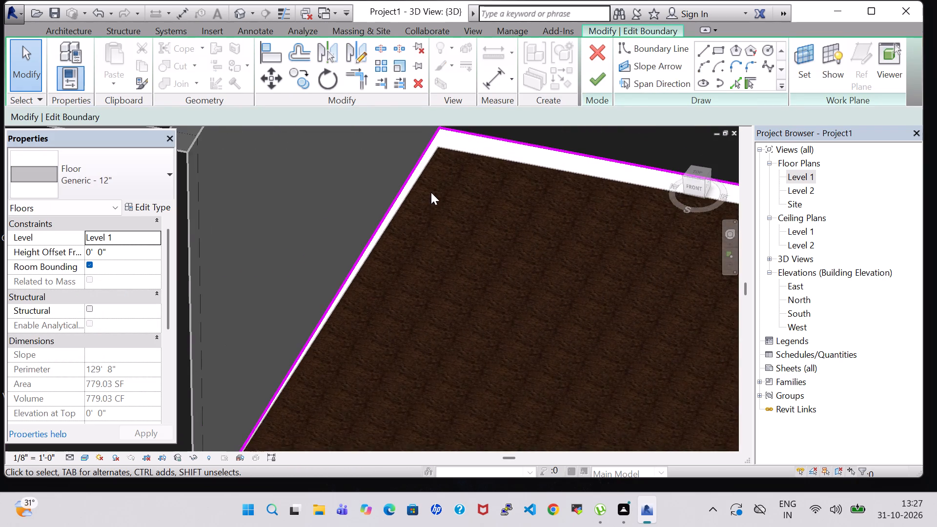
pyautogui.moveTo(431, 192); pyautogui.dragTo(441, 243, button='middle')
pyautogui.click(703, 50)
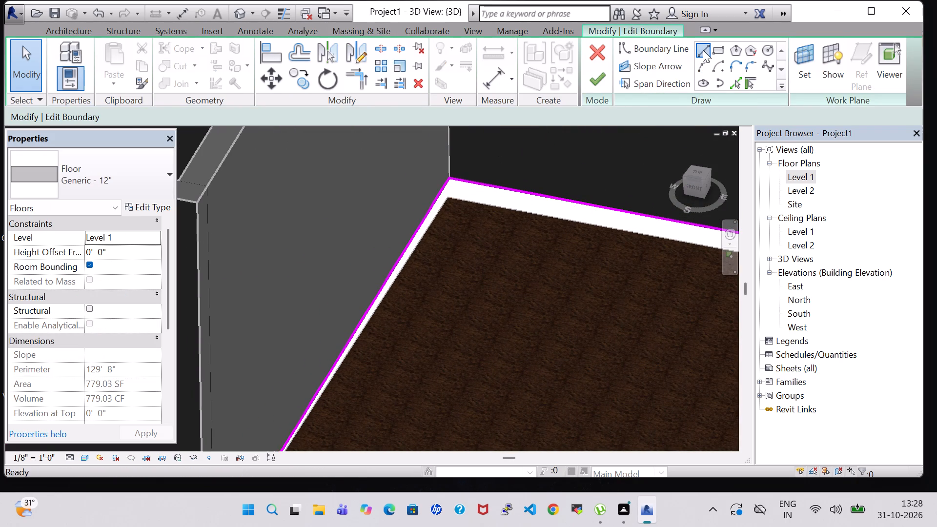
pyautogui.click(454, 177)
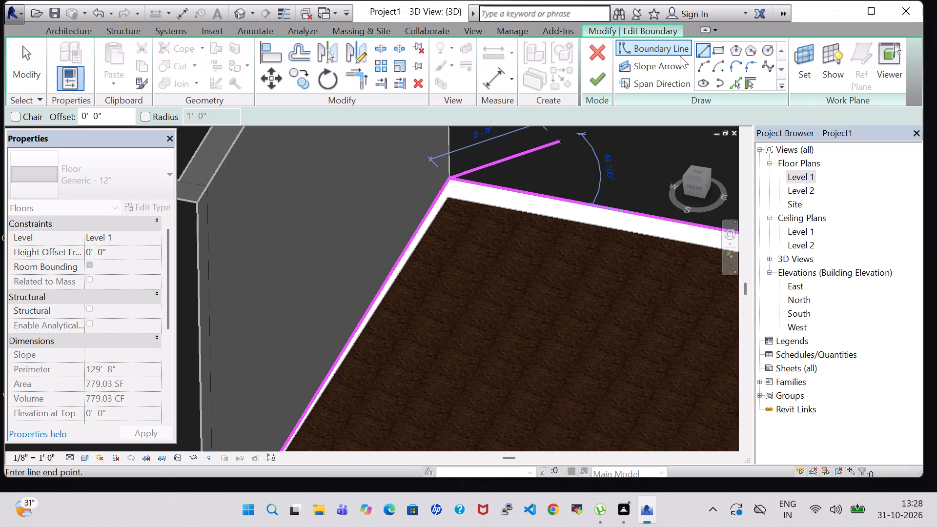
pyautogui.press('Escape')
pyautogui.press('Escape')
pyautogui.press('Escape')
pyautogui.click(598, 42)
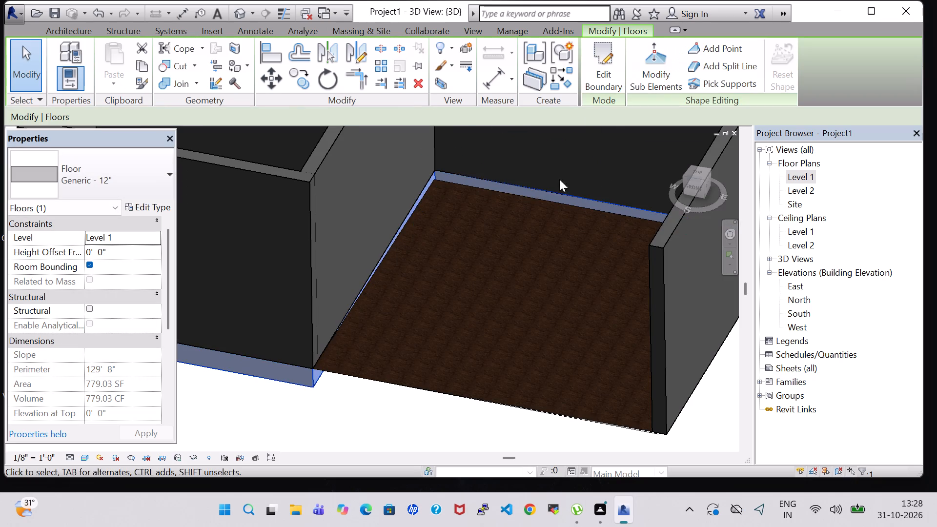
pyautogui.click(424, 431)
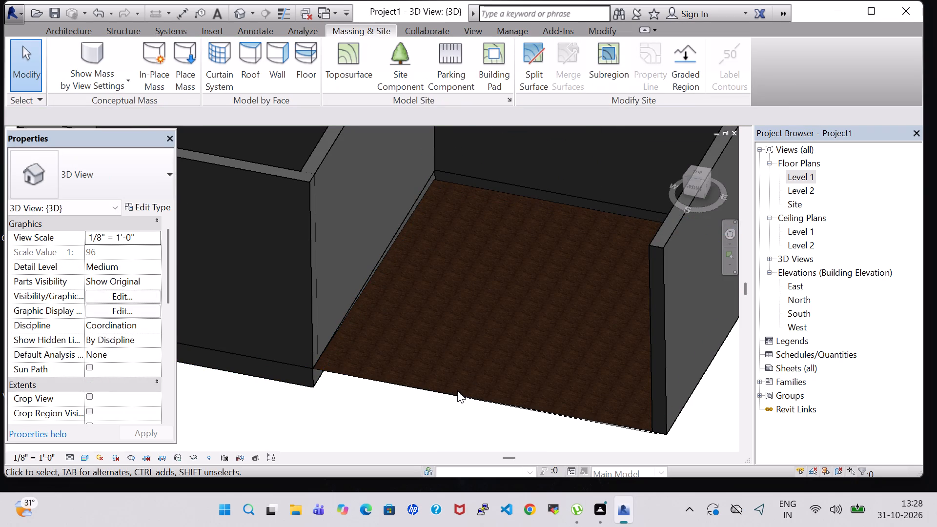
# Edit the open room's toposurface, adding a 0' 0" absolute elevation point against the left wall near the back corner, and finish the surface.
pyautogui.keyDown('shift'); pyautogui.moveTo(418, 418); pyautogui.dragTo(454, 384, button='middle'); pyautogui.keyUp('shift')
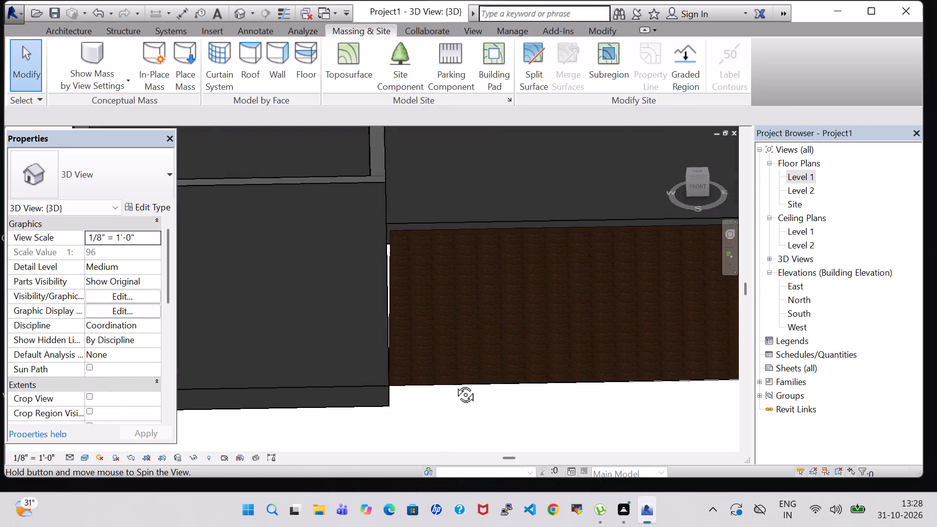
pyautogui.keyDown('shift'); pyautogui.moveTo(454, 384); pyautogui.dragTo(446, 381, button='middle'); pyautogui.keyUp('shift')
pyautogui.moveTo(614, 295); pyautogui.dragTo(628, 324, button='middle')
pyautogui.keyDown('shift'); pyautogui.moveTo(545, 271); pyautogui.dragTo(535, 311, button='middle'); pyautogui.keyUp('shift')
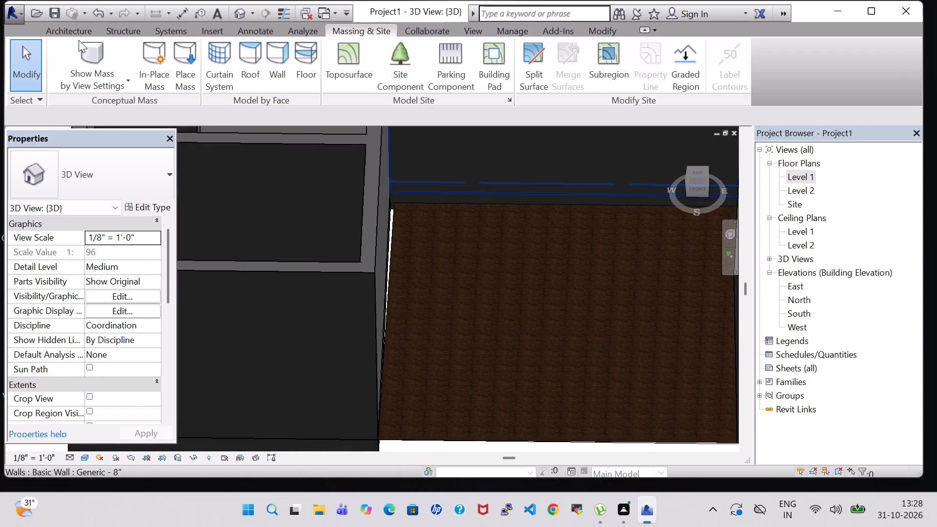
pyautogui.click(73, 27)
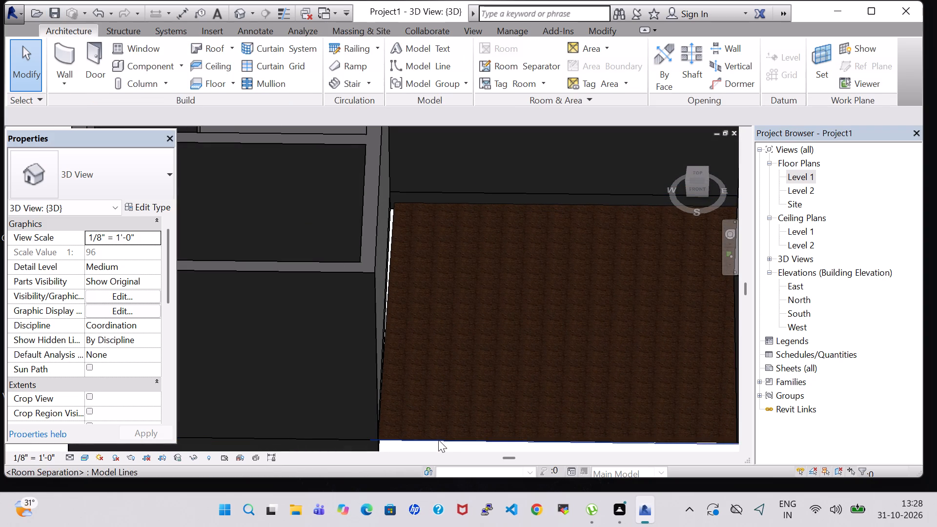
pyautogui.click(438, 434)
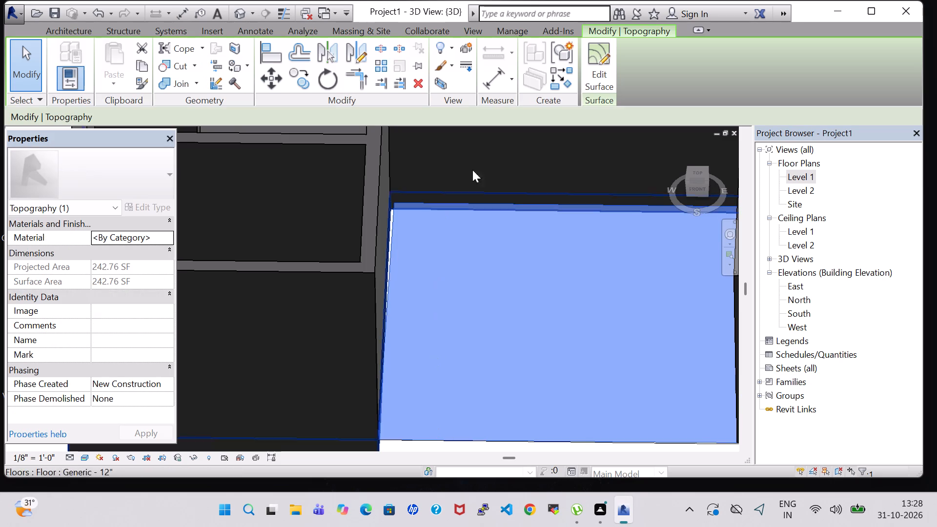
pyautogui.click(599, 55)
pyautogui.scroll(2, 412, 196)
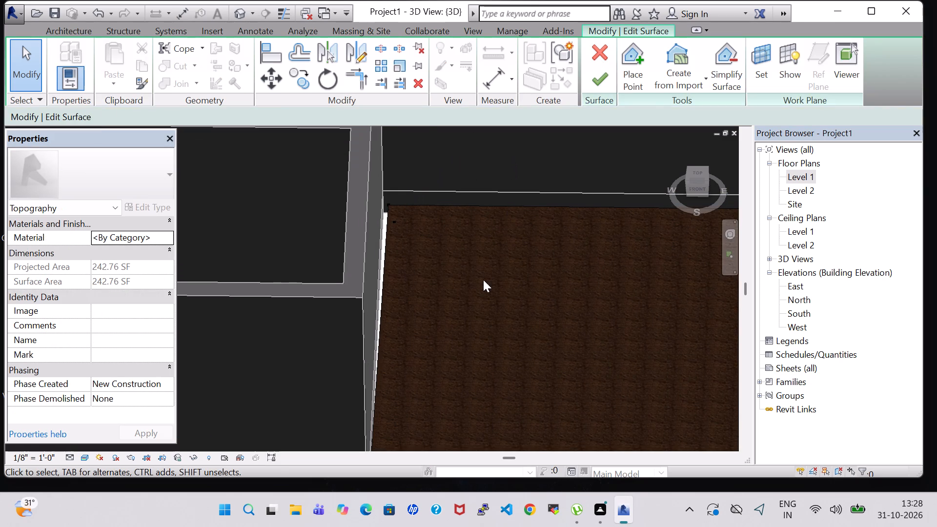
pyautogui.keyDown('shift'); pyautogui.middleClick(483, 280); pyautogui.keyUp('shift')
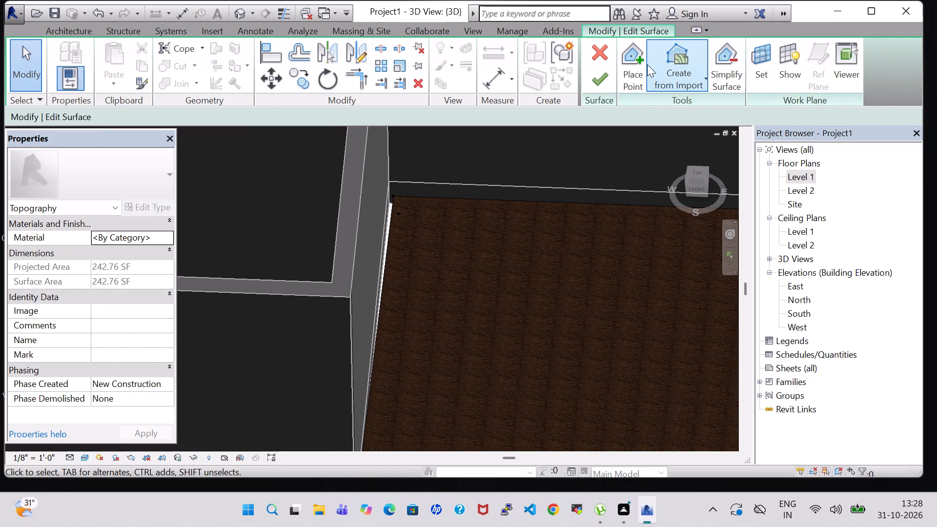
pyautogui.click(634, 61)
pyautogui.scroll(11, 372, 205)
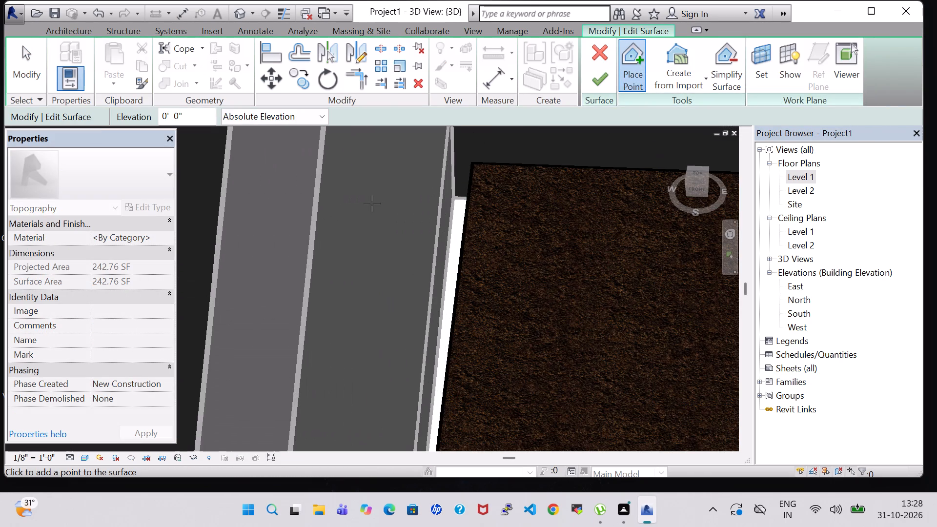
pyautogui.click(457, 200)
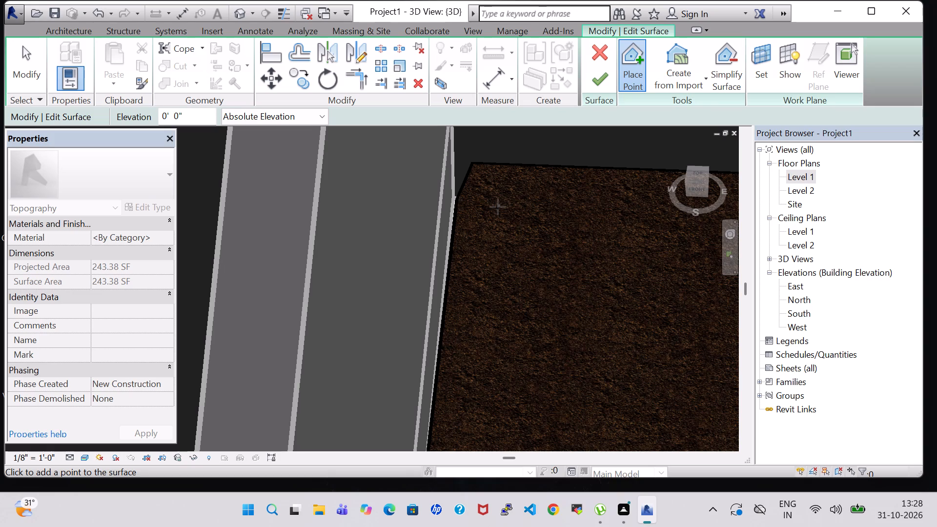
pyautogui.scroll(-3, 498, 207)
pyautogui.click(605, 83)
# Edit the open room's toposurface and add a 0' 0" absolute elevation point at the slab corner in the back-left corner.
pyautogui.scroll(-10, 587, 202)
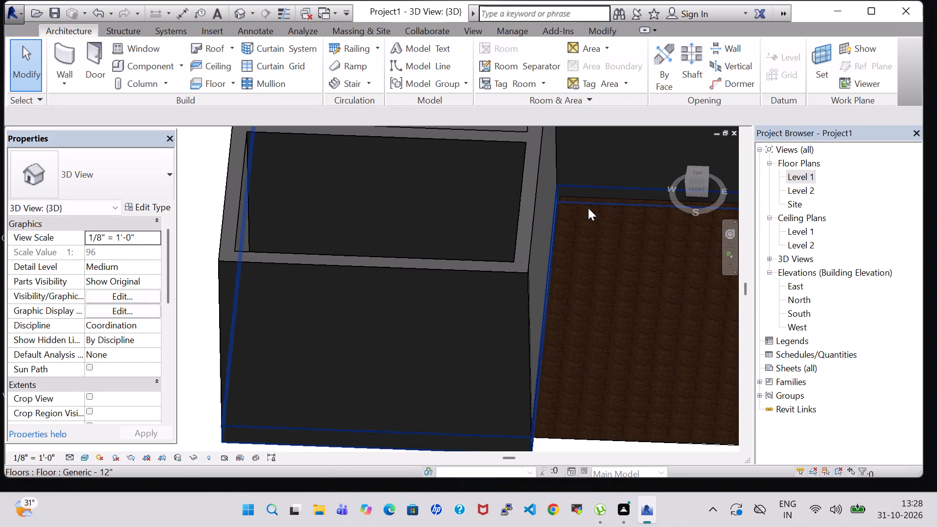
pyautogui.keyDown('shift'); pyautogui.moveTo(576, 240); pyautogui.dragTo(529, 343, button='middle'); pyautogui.keyUp('shift')
pyautogui.keyDown('shift'); pyautogui.scroll(-1, 529, 343); pyautogui.keyUp('shift')
pyautogui.scroll(-4, 681, 252)
pyautogui.scroll(1, 681, 252)
pyautogui.moveTo(681, 252); pyautogui.dragTo(638, 272, button='middle')
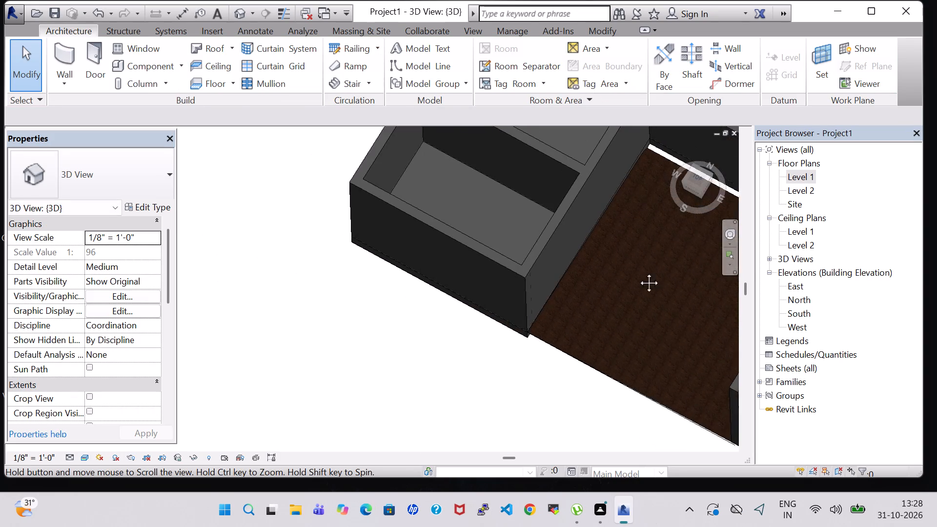
pyautogui.moveTo(638, 272); pyautogui.dragTo(461, 340, button='middle')
pyautogui.keyDown('shift'); pyautogui.moveTo(538, 287); pyautogui.dragTo(523, 363, button='middle'); pyautogui.keyUp('shift')
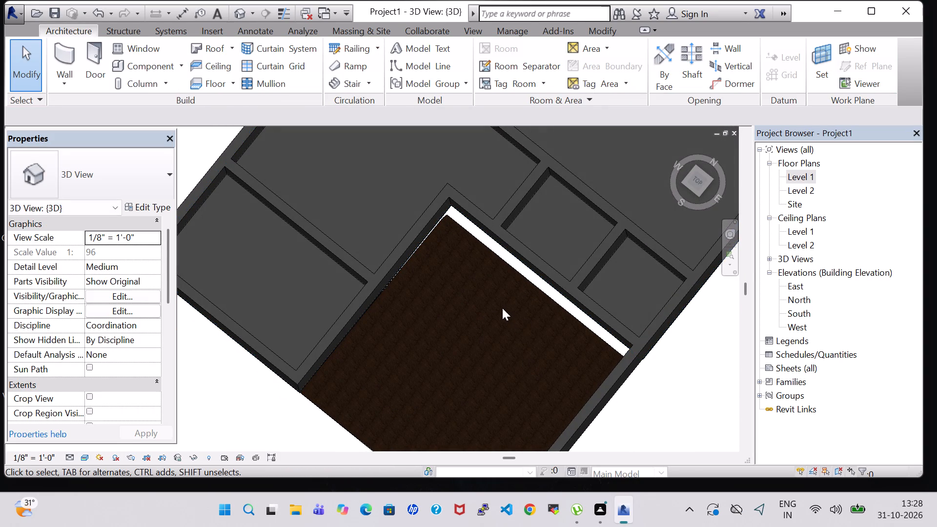
pyautogui.scroll(1, 502, 308)
pyautogui.keyDown('shift'); pyautogui.moveTo(485, 317); pyautogui.dragTo(512, 306, button='middle'); pyautogui.keyUp('shift')
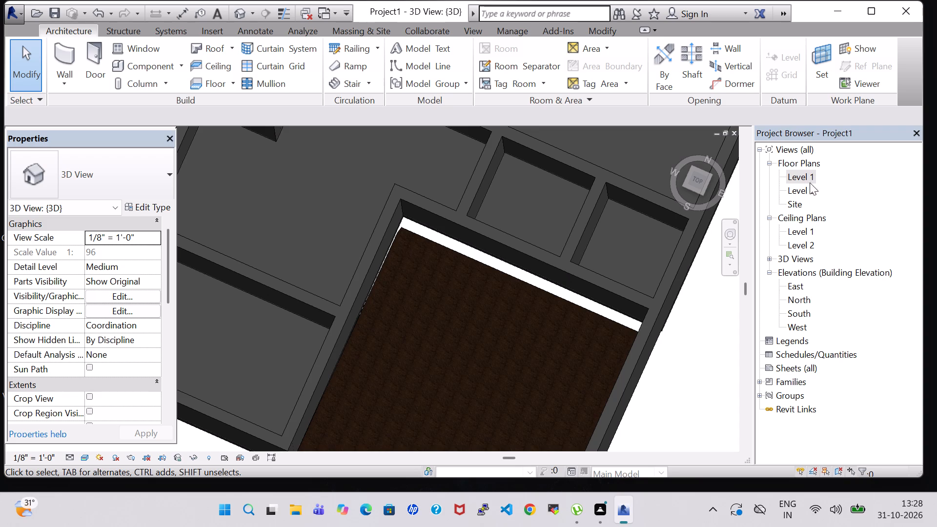
pyautogui.click(475, 264)
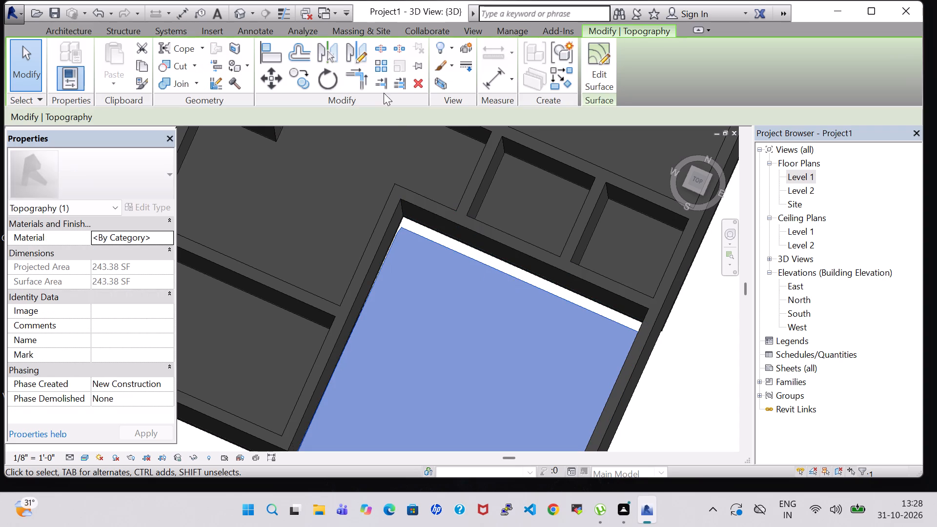
pyautogui.click(597, 55)
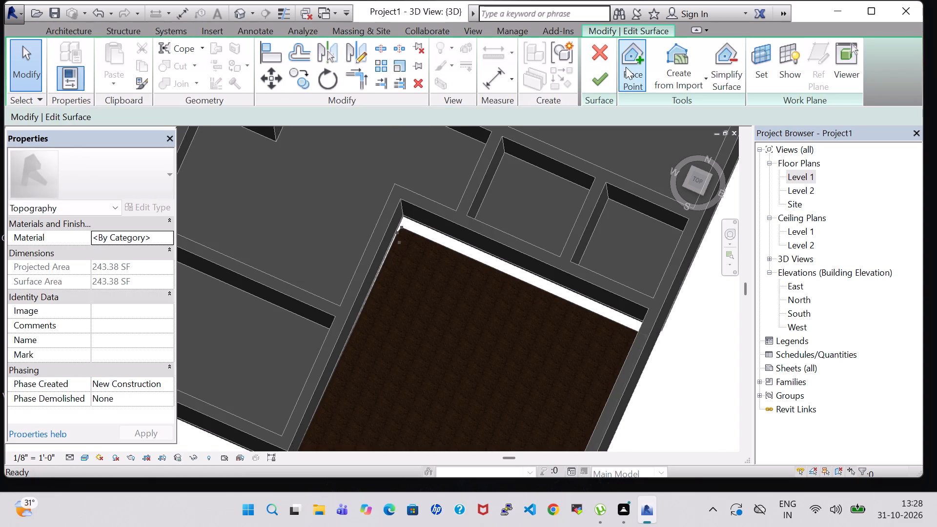
pyautogui.click(626, 67)
pyautogui.scroll(6, 373, 256)
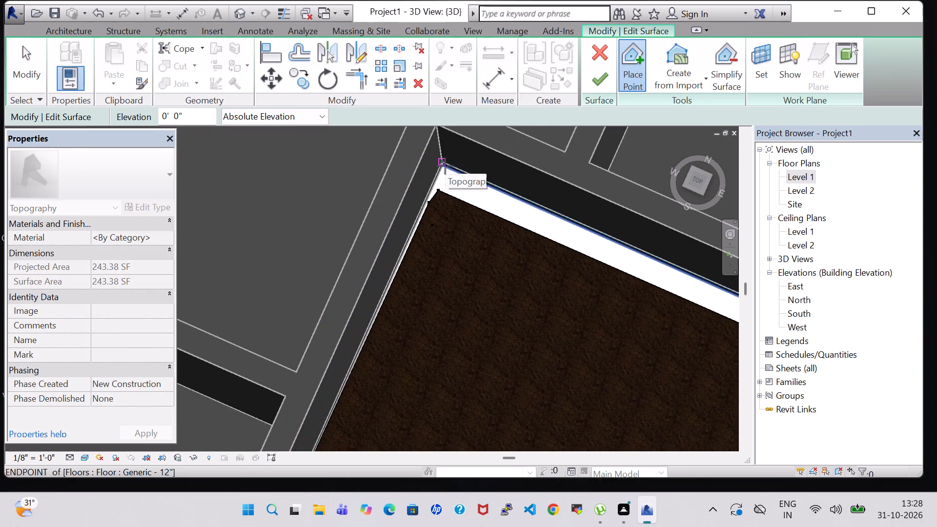
pyautogui.click(445, 166)
# Add a second 0' 0" absolute elevation point at the open room's back-right corner and finish the surface.
pyautogui.moveTo(629, 261); pyautogui.dragTo(449, 266, button='middle')
pyautogui.moveTo(552, 348); pyautogui.dragTo(555, 348, button='middle')
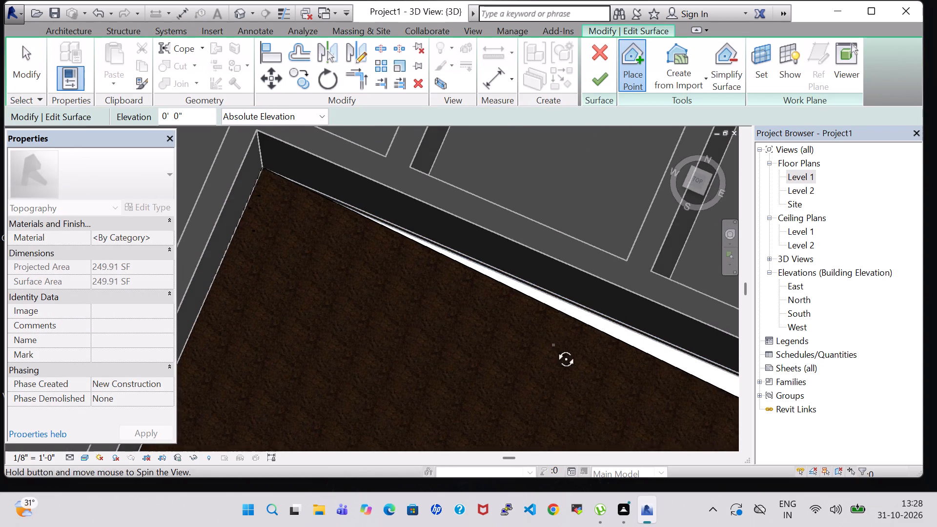
pyautogui.moveTo(555, 348); pyautogui.dragTo(600, 351, button='middle')
pyautogui.moveTo(640, 263); pyautogui.dragTo(377, 423, button='middle')
pyautogui.moveTo(557, 345); pyautogui.dragTo(569, 345, button='middle')
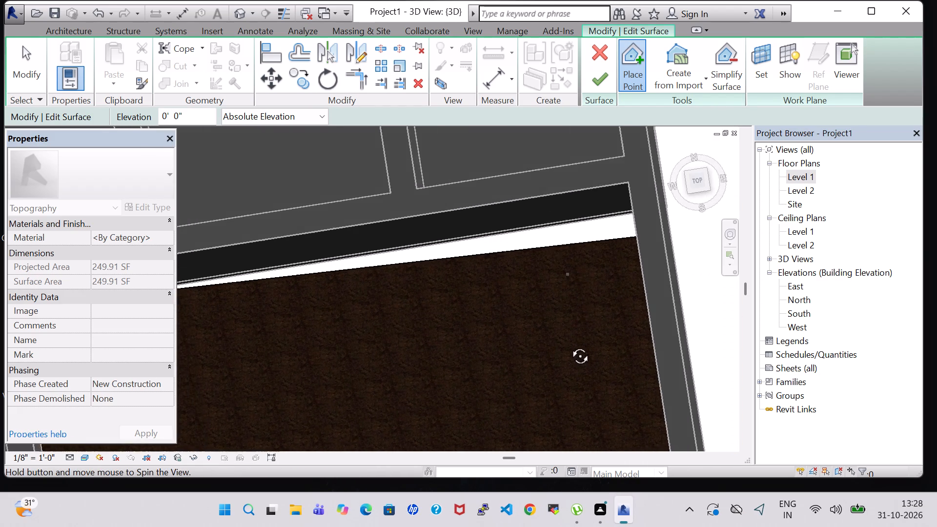
pyautogui.moveTo(569, 345); pyautogui.dragTo(588, 343, button='middle')
pyautogui.moveTo(592, 182); pyautogui.dragTo(597, 332, button='middle')
pyautogui.moveTo(595, 316); pyautogui.dragTo(608, 300, button='middle')
pyautogui.scroll(5, 602, 199)
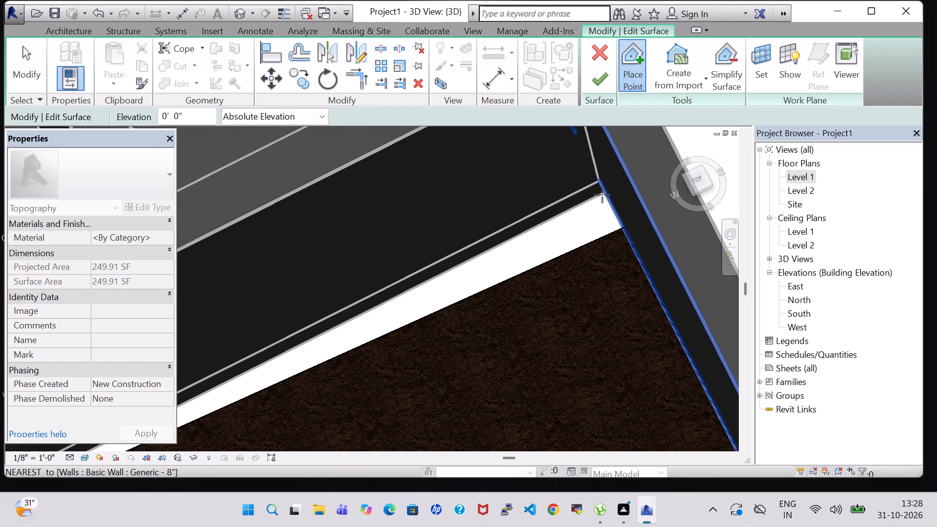
pyautogui.click(602, 194)
pyautogui.scroll(-4, 401, 252)
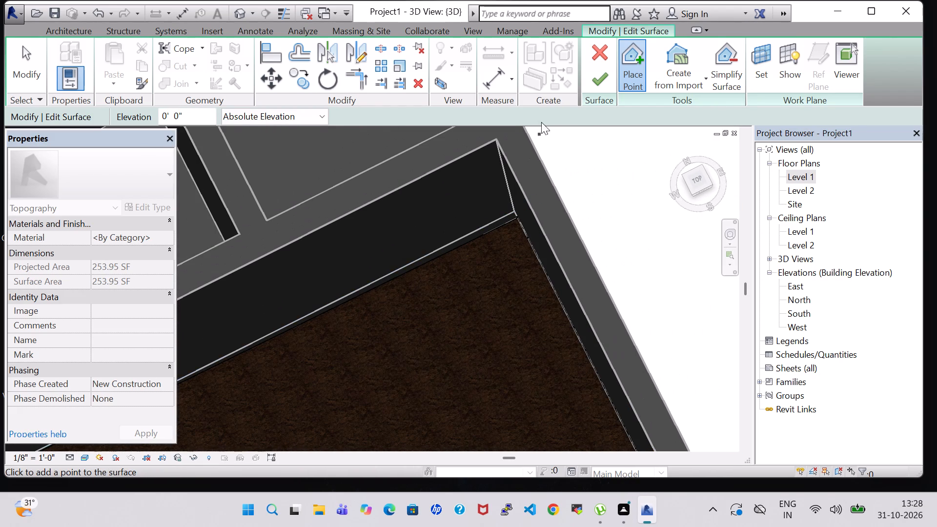
pyautogui.click(596, 83)
# Examine the open room's toposurface along the walls and the whole building from above and from the front.
pyautogui.scroll(-6, 473, 368)
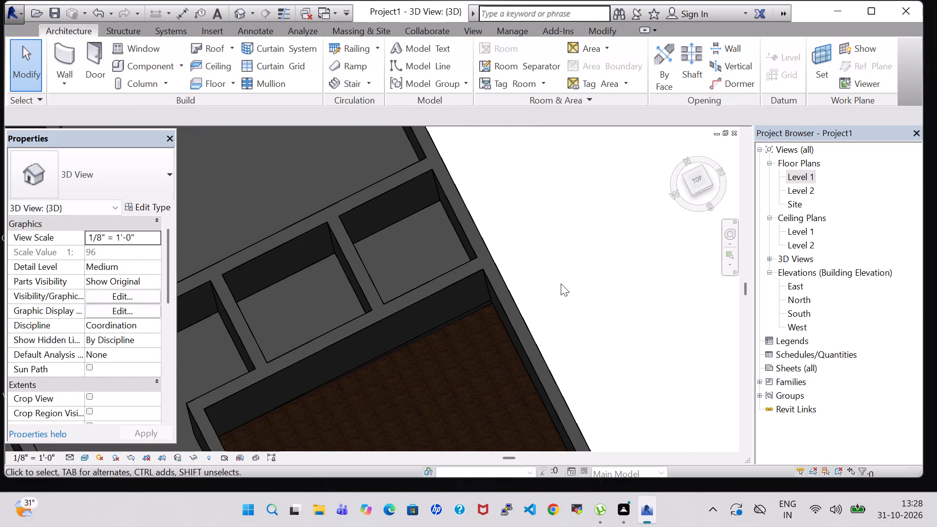
pyautogui.keyDown('shift'); pyautogui.moveTo(561, 284); pyautogui.dragTo(561, 356, button='middle'); pyautogui.keyUp('shift')
pyautogui.moveTo(560, 354); pyautogui.dragTo(529, 298, button='middle')
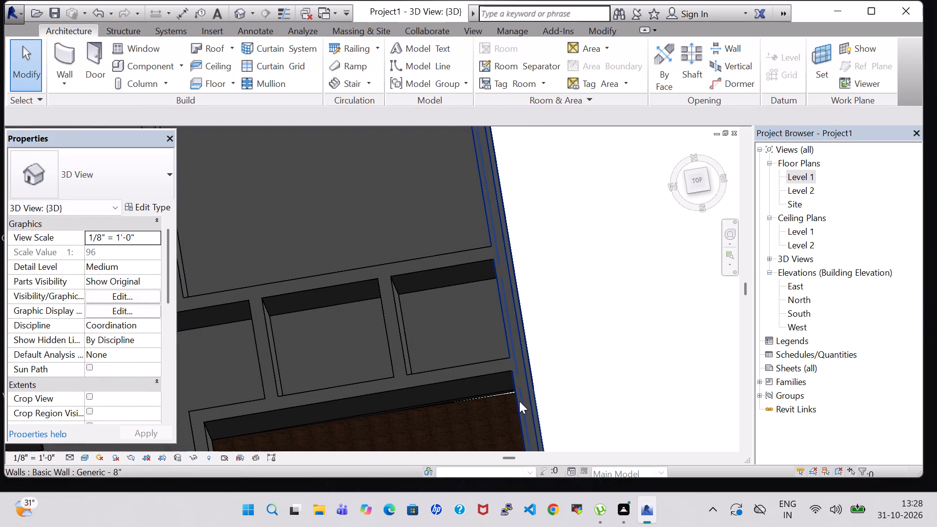
pyautogui.moveTo(596, 382); pyautogui.dragTo(599, 243, button='middle')
pyautogui.scroll(-4, 601, 256)
pyautogui.keyDown('shift'); pyautogui.moveTo(630, 342); pyautogui.dragTo(599, 271, button='middle'); pyautogui.keyUp('shift')
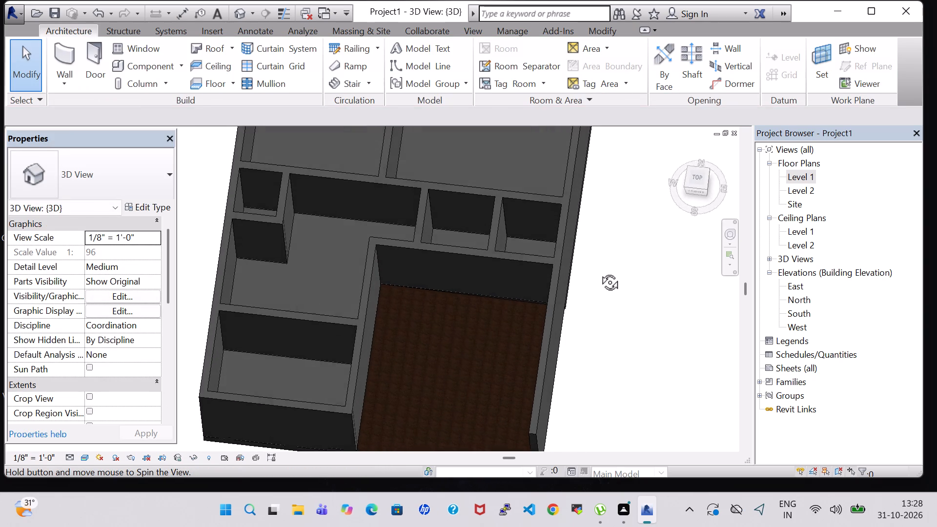
pyautogui.keyDown('shift'); pyautogui.moveTo(599, 271); pyautogui.dragTo(598, 262, button='middle'); pyautogui.keyUp('shift')
pyautogui.keyDown('shift'); pyautogui.moveTo(634, 353); pyautogui.dragTo(627, 294, button='middle'); pyautogui.keyUp('shift')
pyautogui.moveTo(627, 294); pyautogui.dragTo(632, 331, button='middle')
pyautogui.keyDown('shift'); pyautogui.moveTo(627, 378); pyautogui.dragTo(619, 314, button='middle'); pyautogui.keyUp('shift')
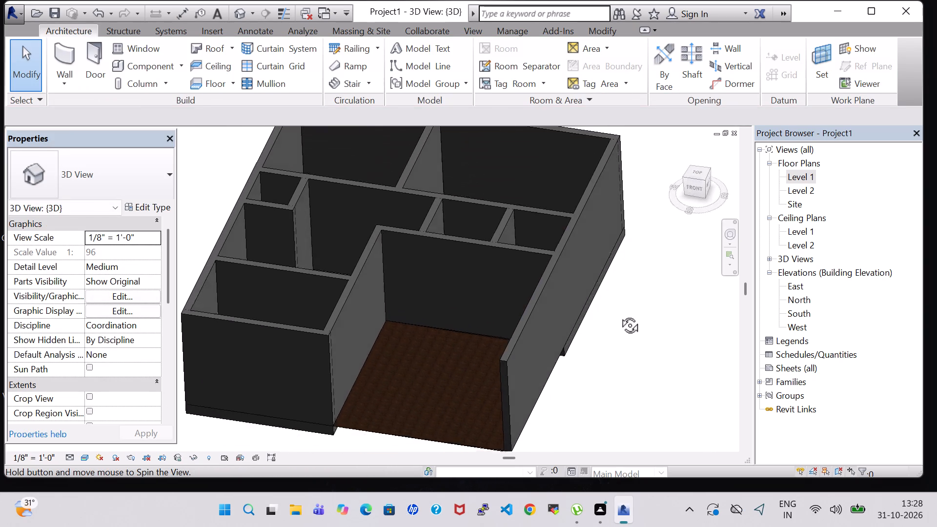
pyautogui.keyDown('shift'); pyautogui.moveTo(619, 314); pyautogui.dragTo(618, 260, button='middle'); pyautogui.keyUp('shift')
pyautogui.moveTo(615, 321); pyautogui.dragTo(652, 361, button='middle')
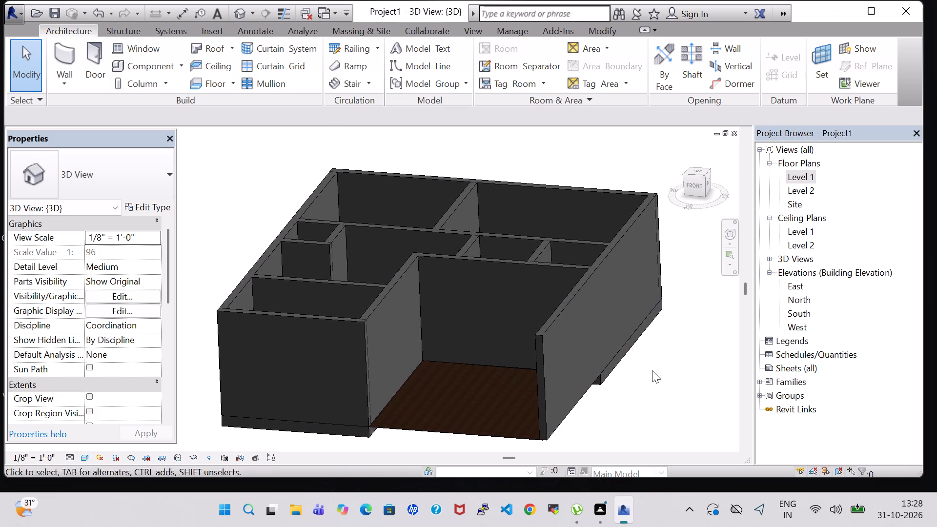
pyautogui.keyDown('shift'); pyautogui.moveTo(652, 370); pyautogui.dragTo(692, 347, button='middle'); pyautogui.keyUp('shift')
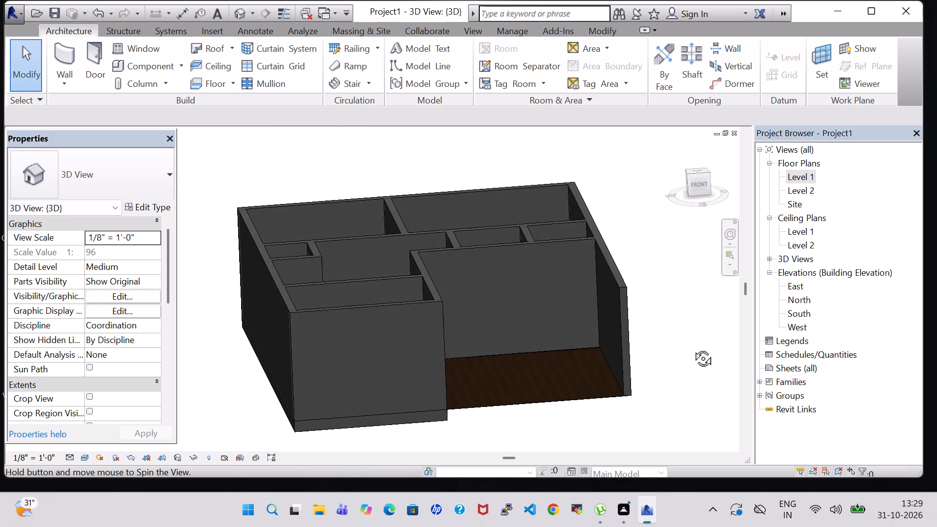
pyautogui.keyDown('shift'); pyautogui.moveTo(692, 347); pyautogui.dragTo(680, 343, button='middle'); pyautogui.keyUp('shift')
# Open the Level 1 floor plan and show the whole building layout.
pyautogui.doubleClick(813, 176)
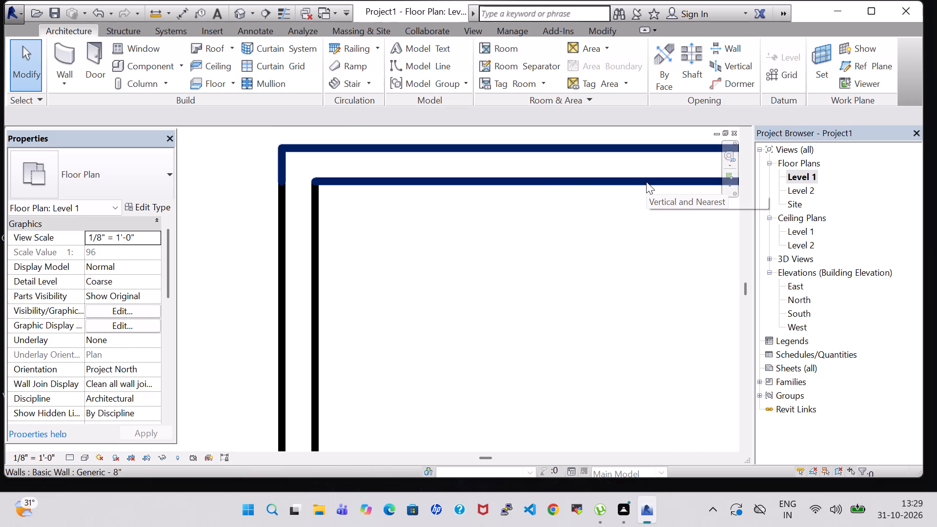
pyautogui.scroll(-9, 371, 211)
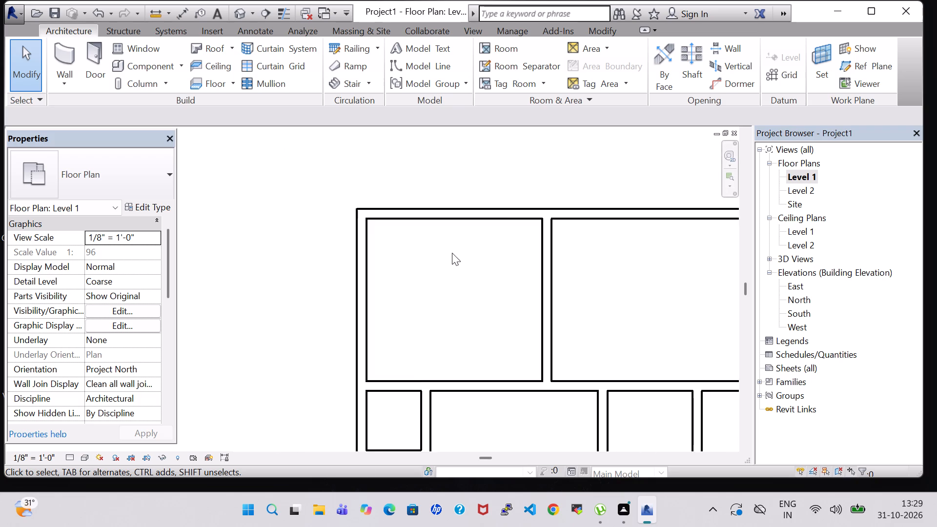
pyautogui.moveTo(452, 253); pyautogui.dragTo(312, 184, button='middle')
pyautogui.scroll(-7, 315, 187)
pyautogui.moveTo(429, 218); pyautogui.dragTo(437, 220, button='middle')
pyautogui.moveTo(483, 229); pyautogui.dragTo(505, 237, button='middle')
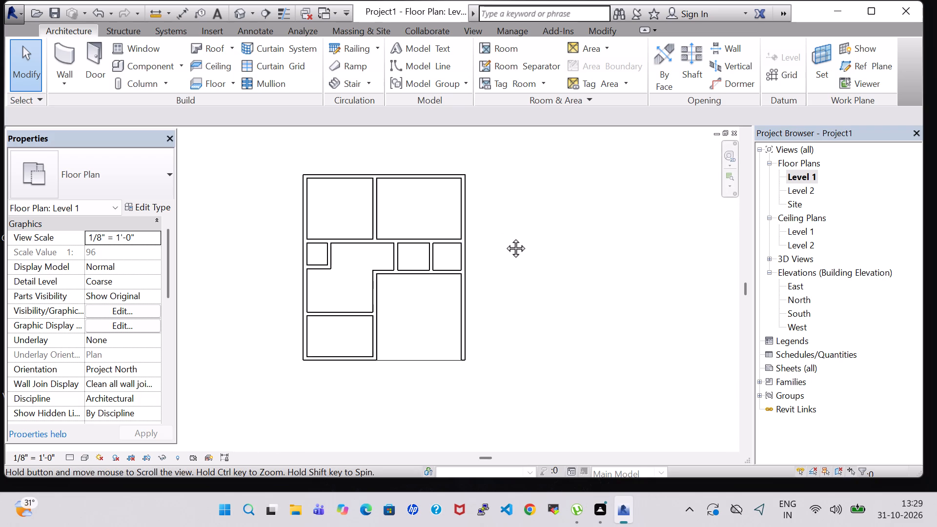
pyautogui.moveTo(505, 237); pyautogui.dragTo(514, 249, button='middle')
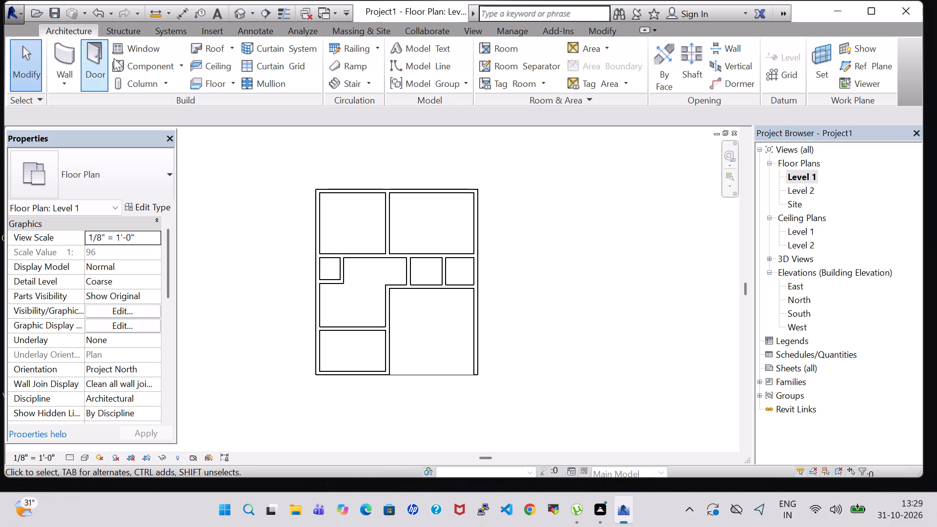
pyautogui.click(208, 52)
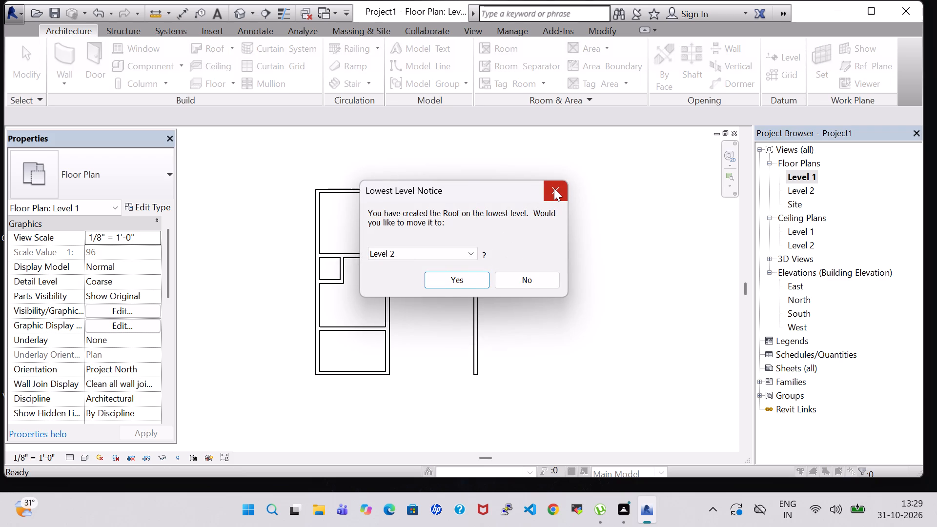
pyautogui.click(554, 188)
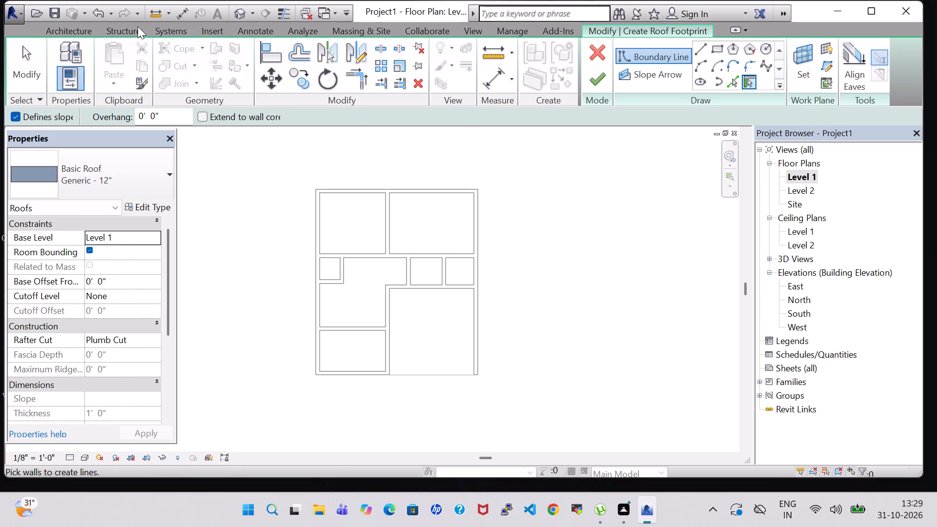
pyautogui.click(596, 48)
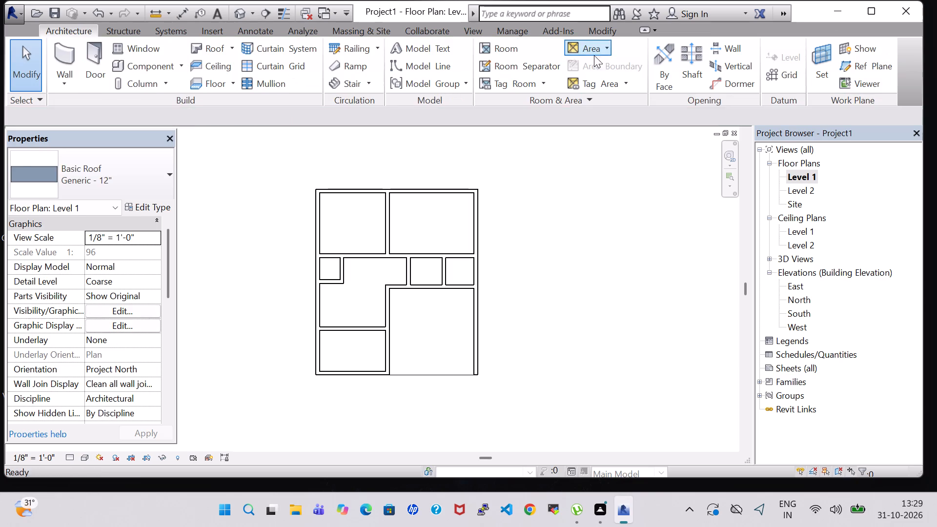
# Place tagged rooms with a 10' 0" limit offset in the two large back rooms and the small room below the left one.
pyautogui.click(509, 45)
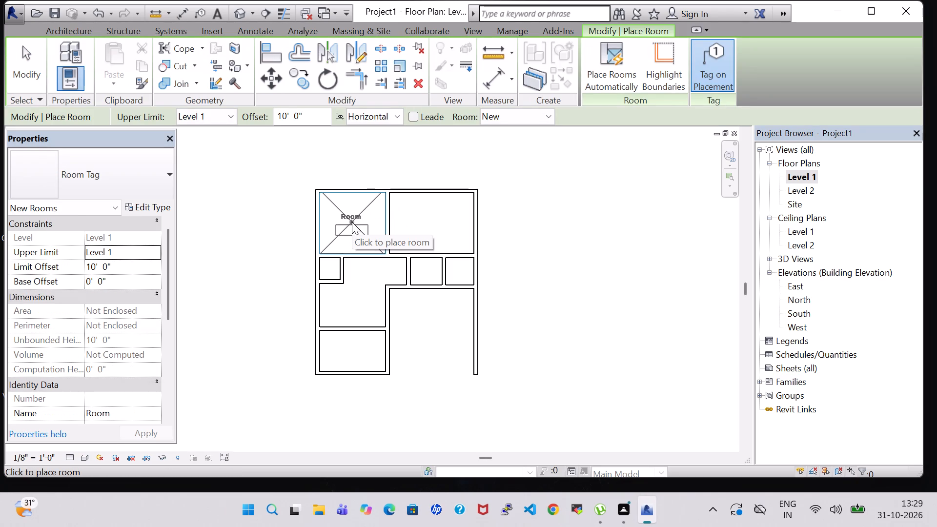
pyautogui.click(352, 222)
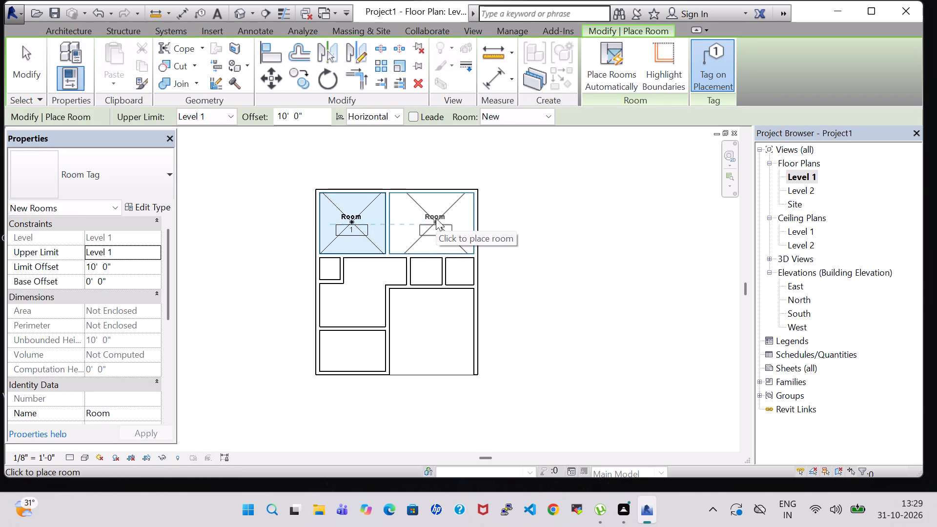
pyautogui.click(436, 218)
pyautogui.scroll(4, 337, 261)
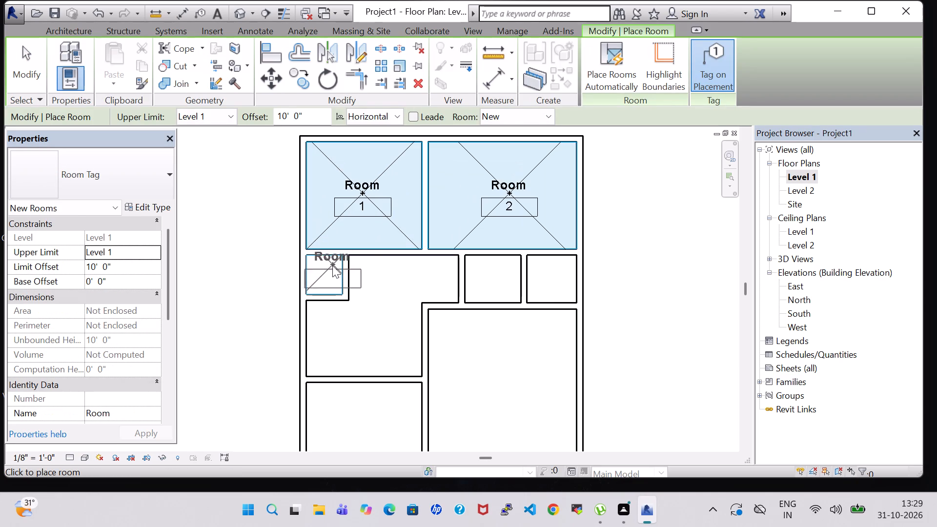
pyautogui.click(327, 283)
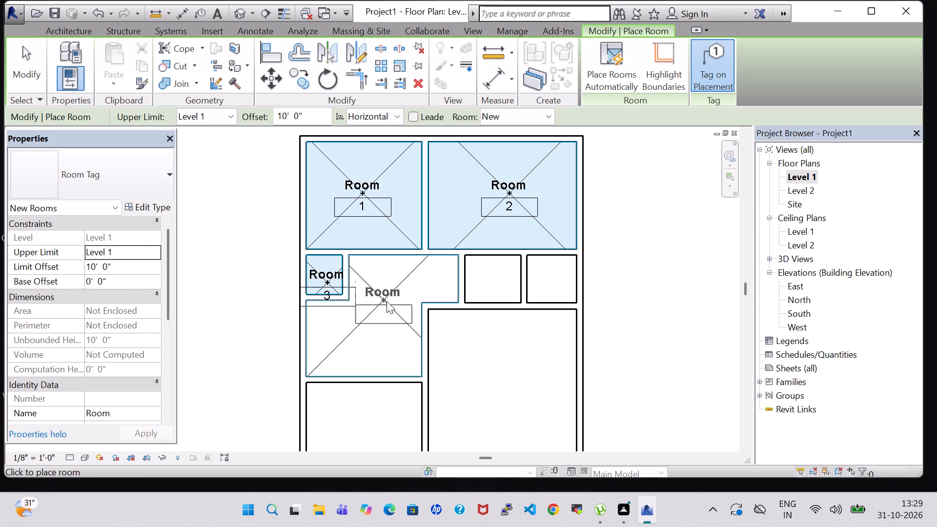
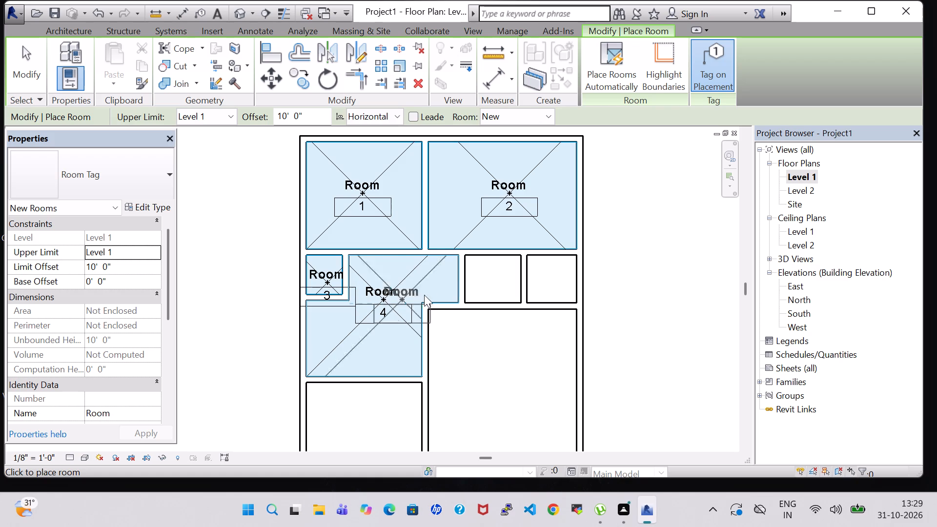
# Place tagged rooms with a 10' 0" limit offset in the two adjacent small rooms, the large open room and the front-left room.
pyautogui.click(491, 282)
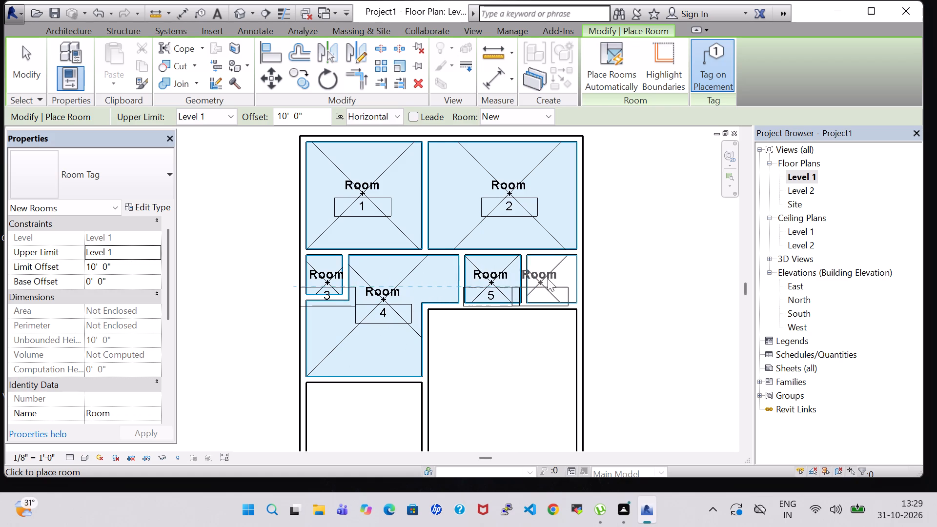
pyautogui.click(555, 282)
pyautogui.moveTo(517, 363); pyautogui.dragTo(520, 264, button='middle')
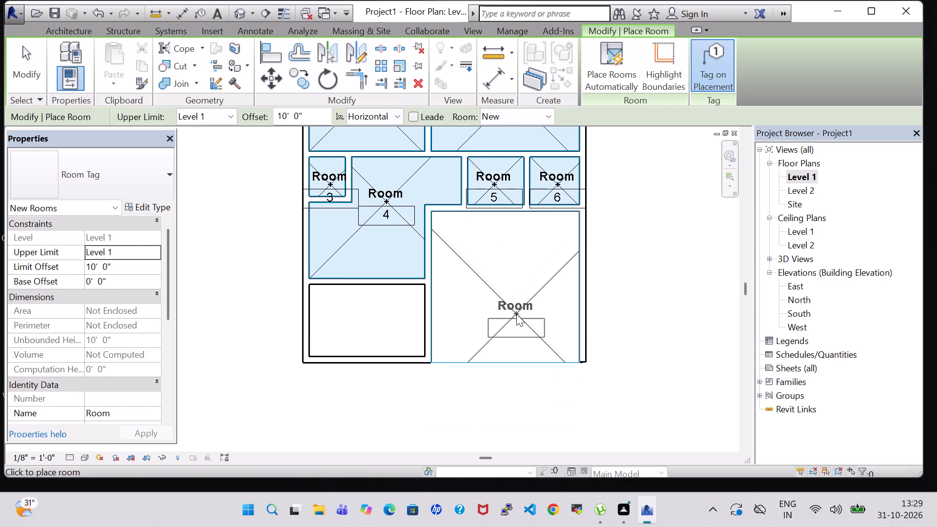
pyautogui.click(520, 308)
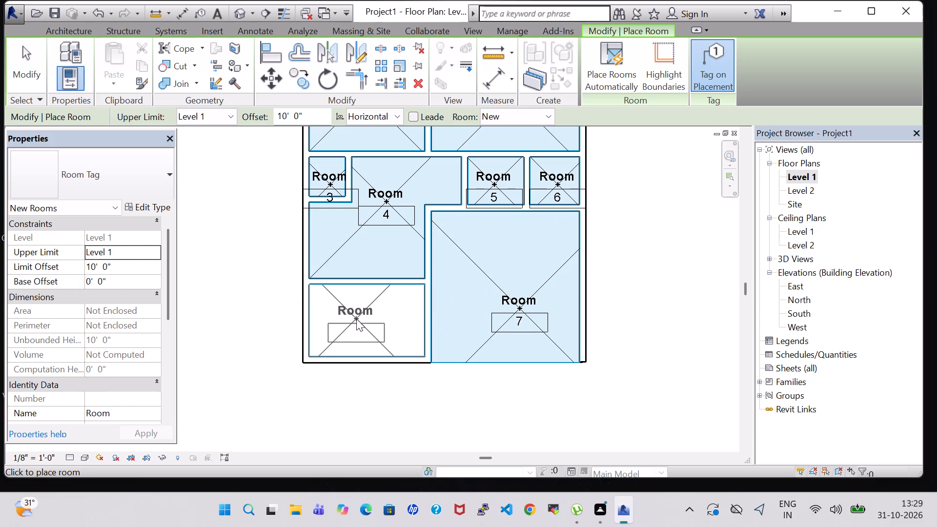
pyautogui.click(369, 318)
pyautogui.press('Escape')
pyautogui.press('Escape')
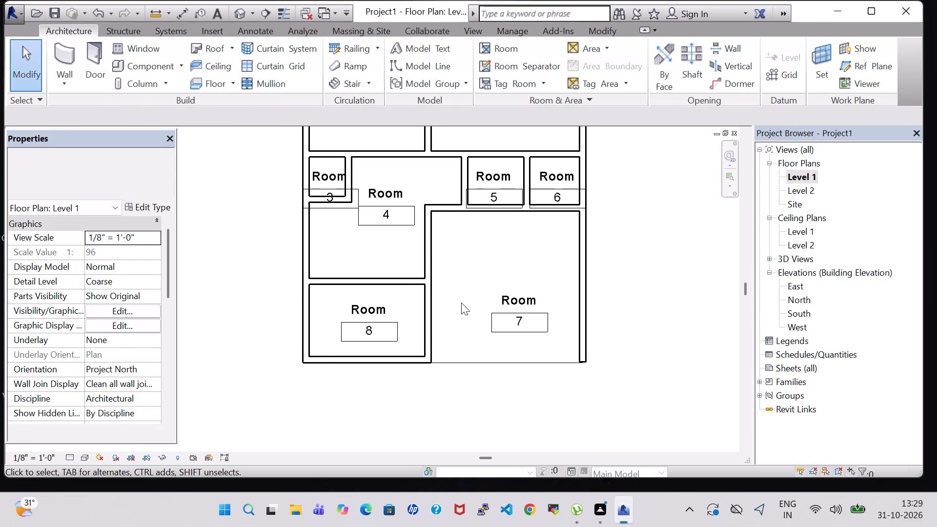
# Turn off Show Room Number in the Room Tag type properties so the tags show only room names.
pyautogui.click(351, 311)
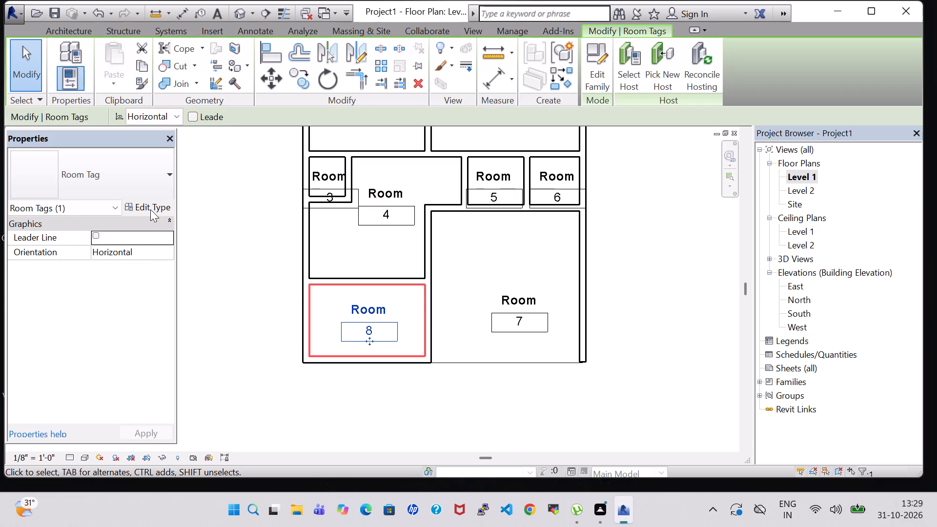
pyautogui.click(150, 209)
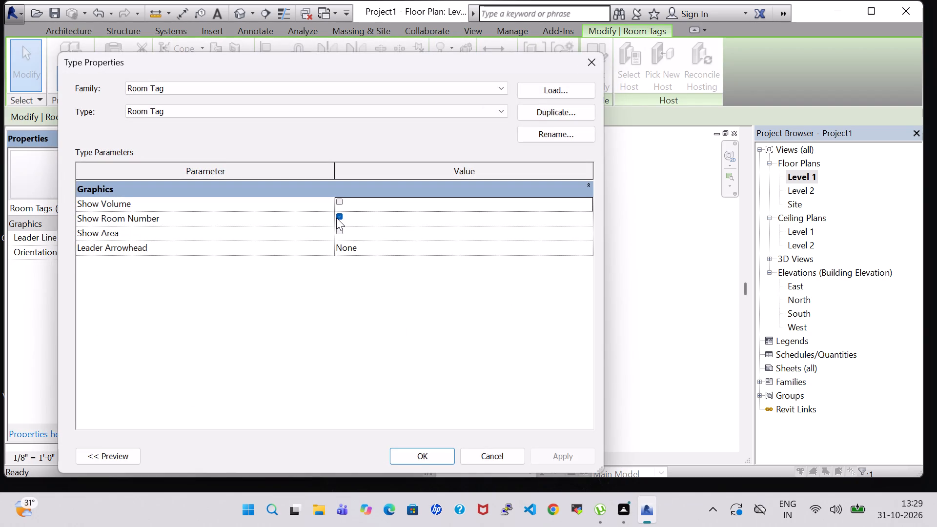
pyautogui.click(342, 216)
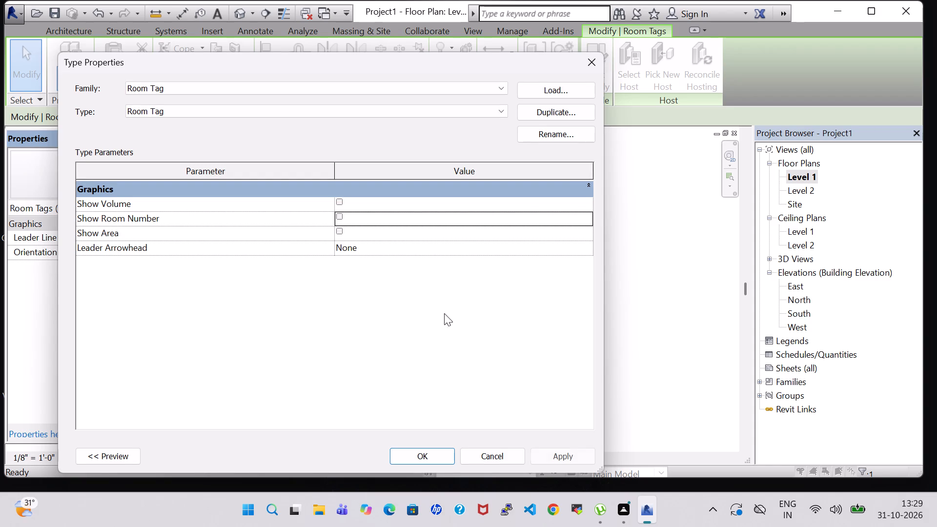
pyautogui.click(550, 456)
pyautogui.click(416, 460)
pyautogui.click(668, 304)
# Open the back-left room's name for editing in its tag.
pyautogui.moveTo(500, 249); pyautogui.dragTo(489, 350, button='middle')
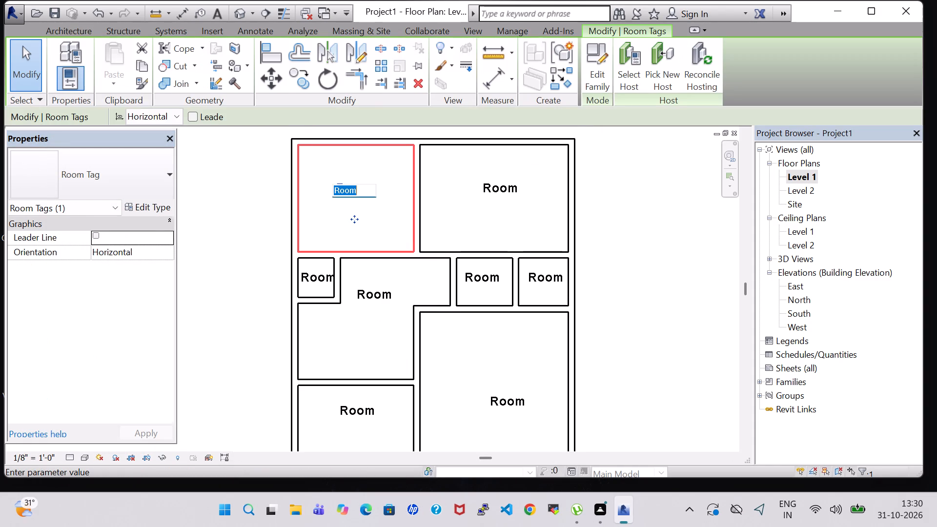
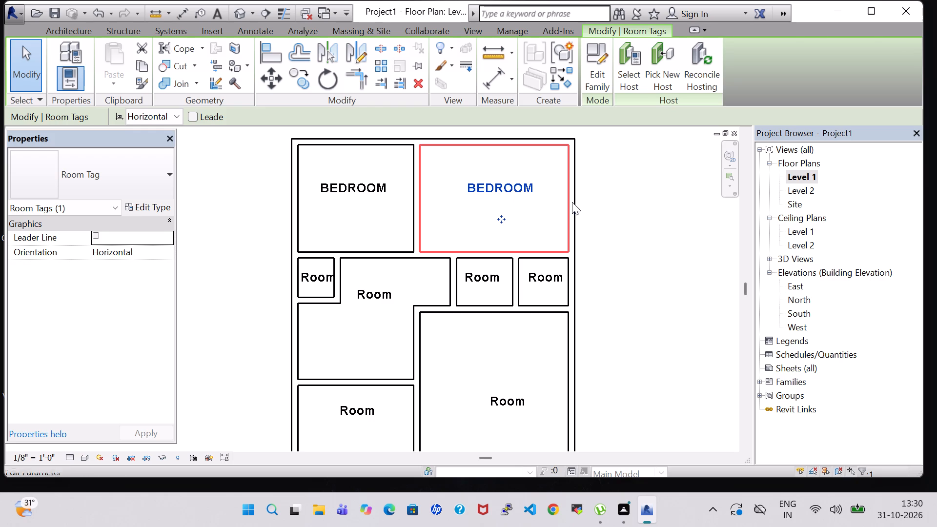
# Deselect the room tag of the back-right bedroom to finish its naming.
pyautogui.click(626, 218)
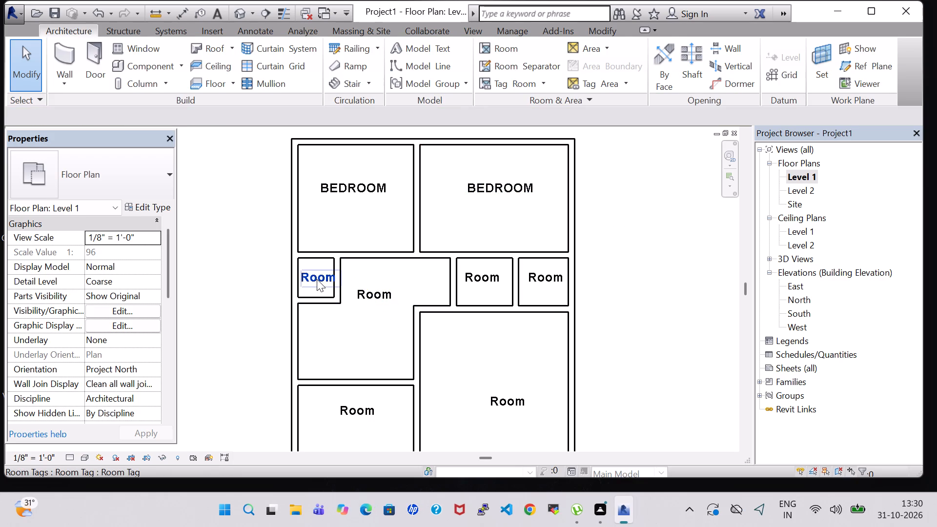
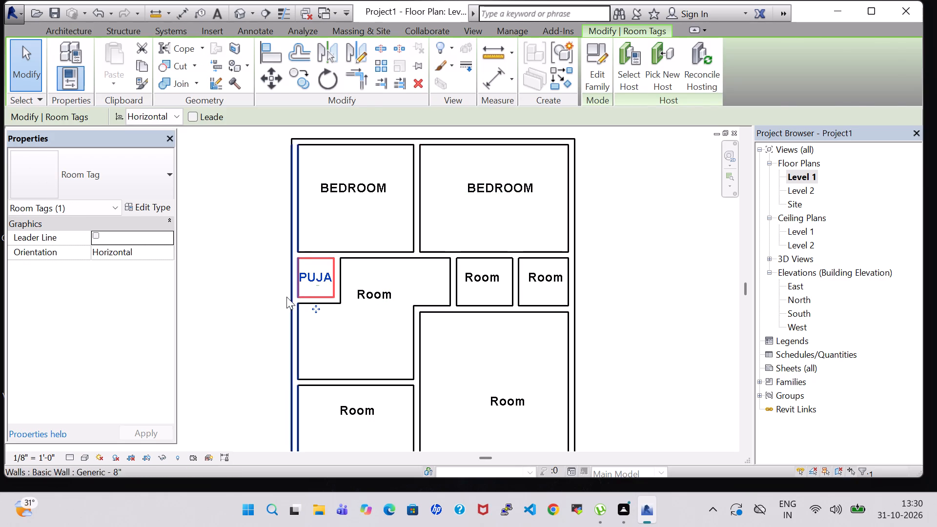
# Rename the L-shaped central room beside the PUJA room as HALL through its room tag.
pyautogui.click(245, 309)
pyautogui.scroll(3, 245, 310)
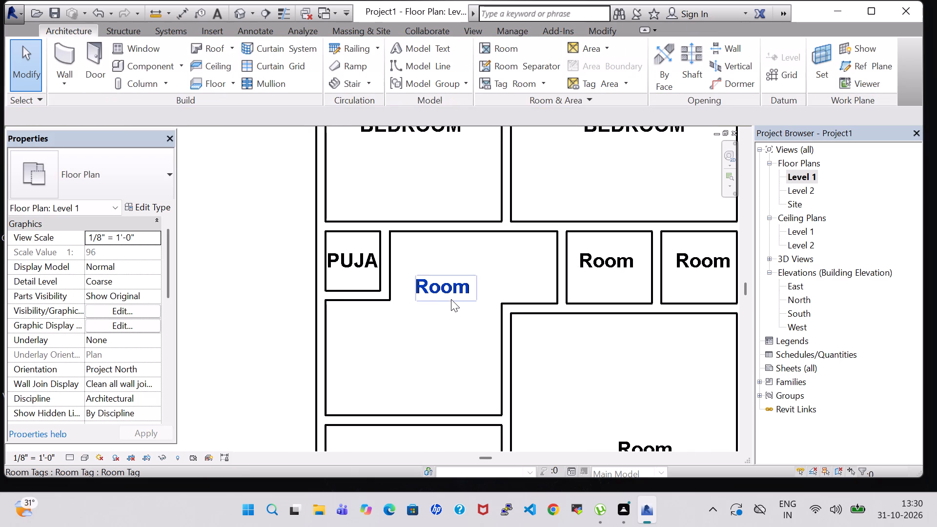
pyautogui.scroll(-3, 451, 299)
pyautogui.doubleClick(447, 291)
pyautogui.press('BackSpace')
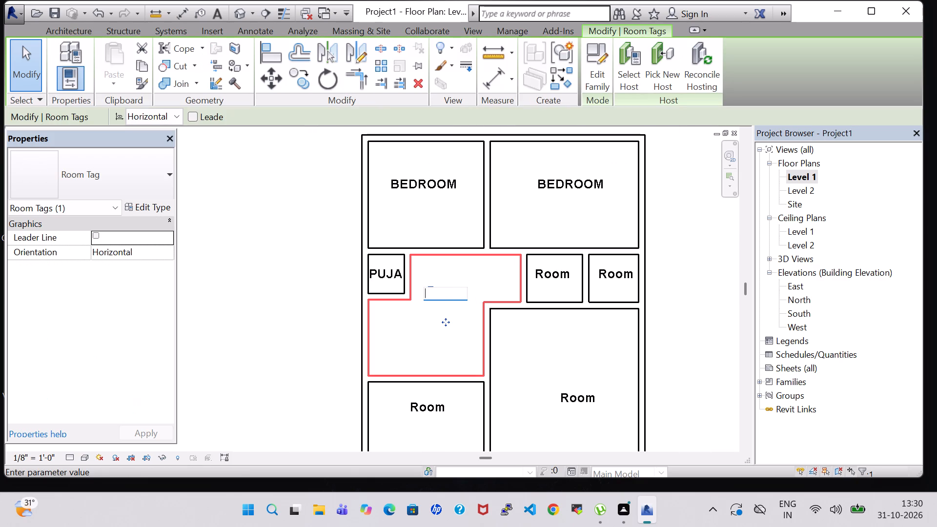
pyautogui.write('HALL')
pyautogui.press('Return')
# Nudge the HALL room tag seven increments down toward the middle of the room and deselect it.
pyautogui.press('Down')
pyautogui.press('Down')
pyautogui.press('Down')
pyautogui.press('Down')
pyautogui.press('Down')
pyautogui.press('Down')
pyautogui.press('Down')
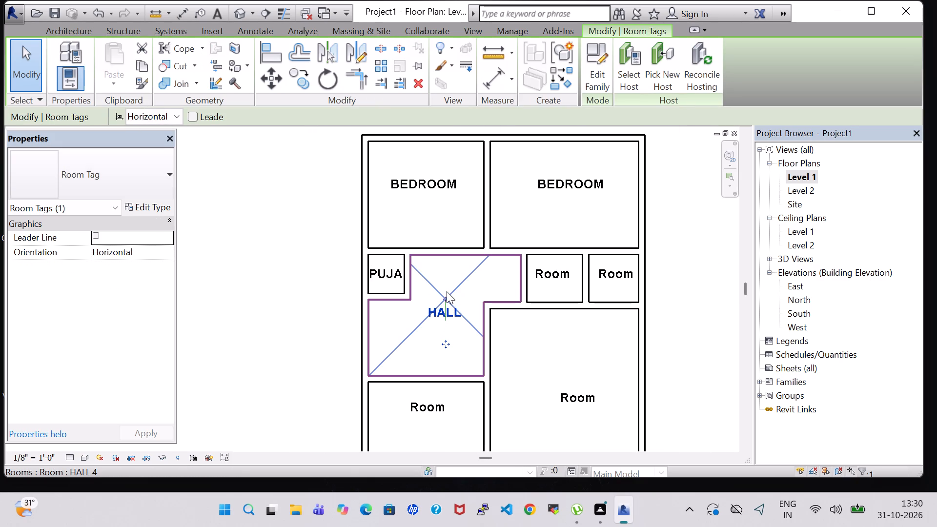
pyautogui.click(699, 287)
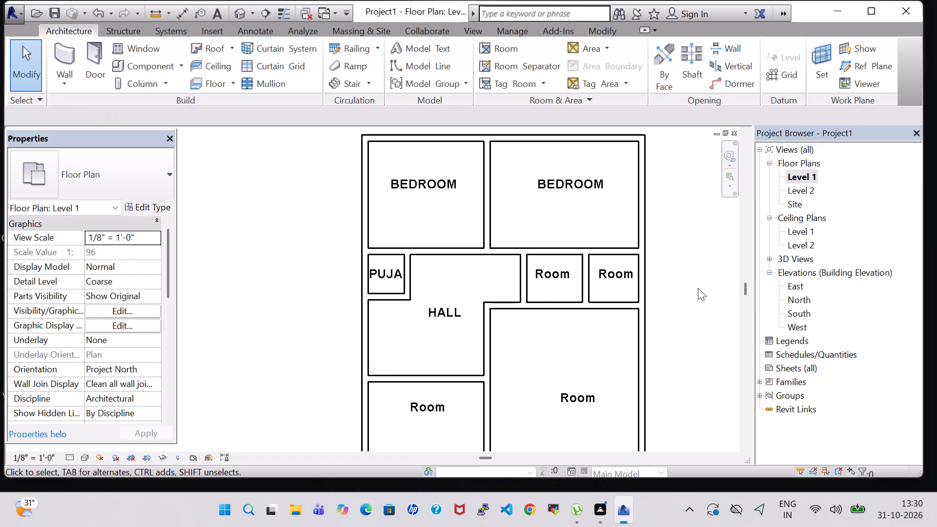
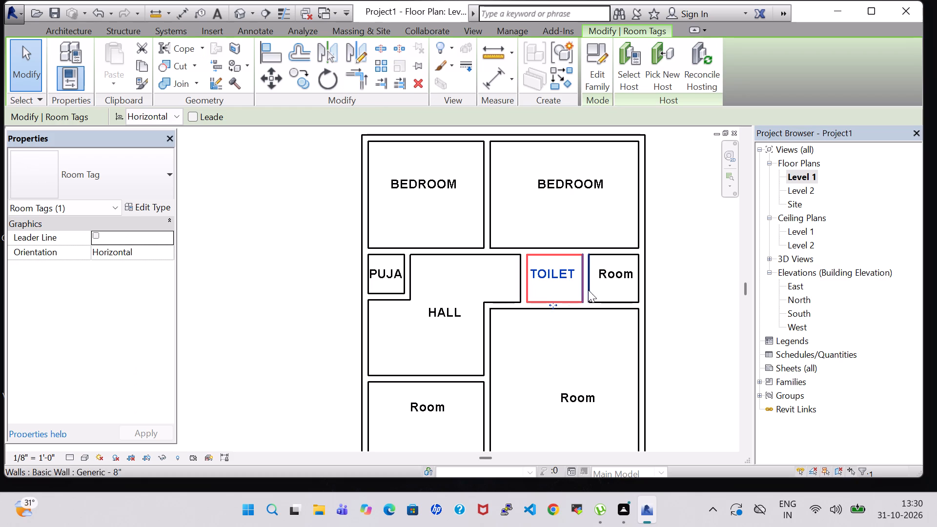
# Rename the small unnamed room beside the existing TOILET as TOILET through its room tag.
pyautogui.doubleClick(616, 278)
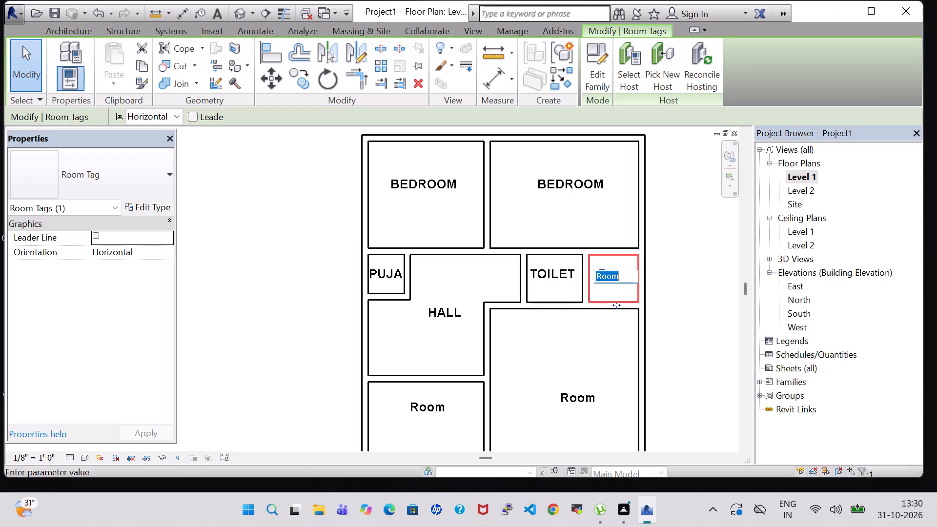
pyautogui.press('BackSpace')
pyautogui.write('TOILET')
pyautogui.press('Return')
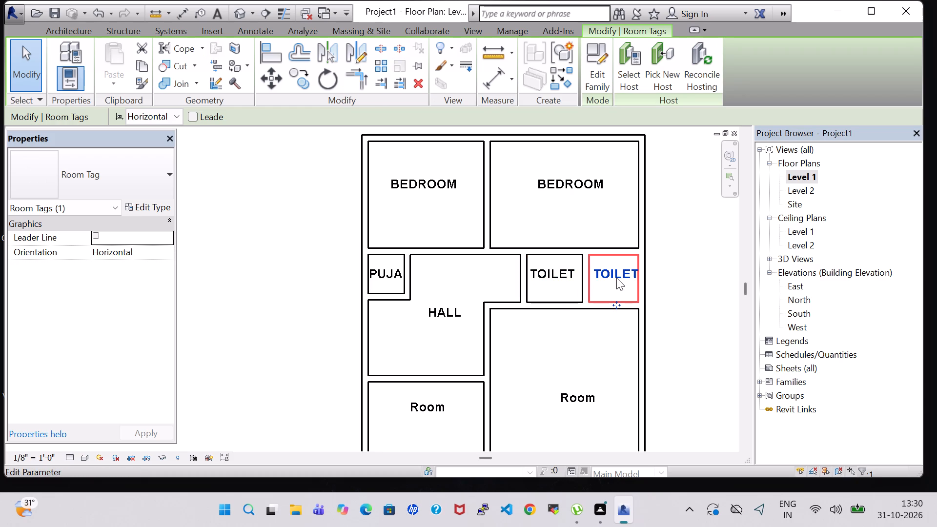
# Nudge the new TOILET room tag one increment left and one increment down inside its room and deselect it.
pyautogui.press('Left')
pyautogui.press('Down')
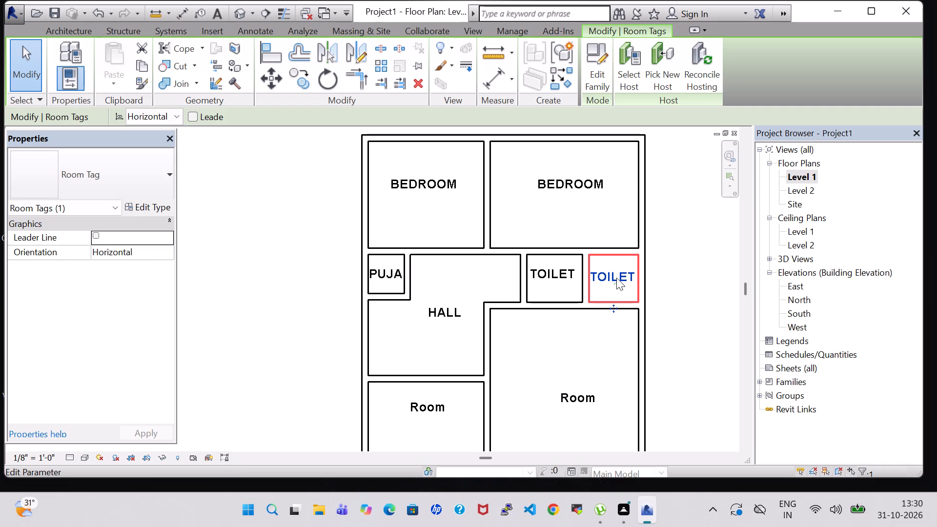
pyautogui.click(669, 278)
# Rename the large unnamed room below the two TOILET rooms as PARKING through its room tag.
pyautogui.scroll(-1, 667, 278)
pyautogui.moveTo(667, 278); pyautogui.dragTo(661, 232, button='middle')
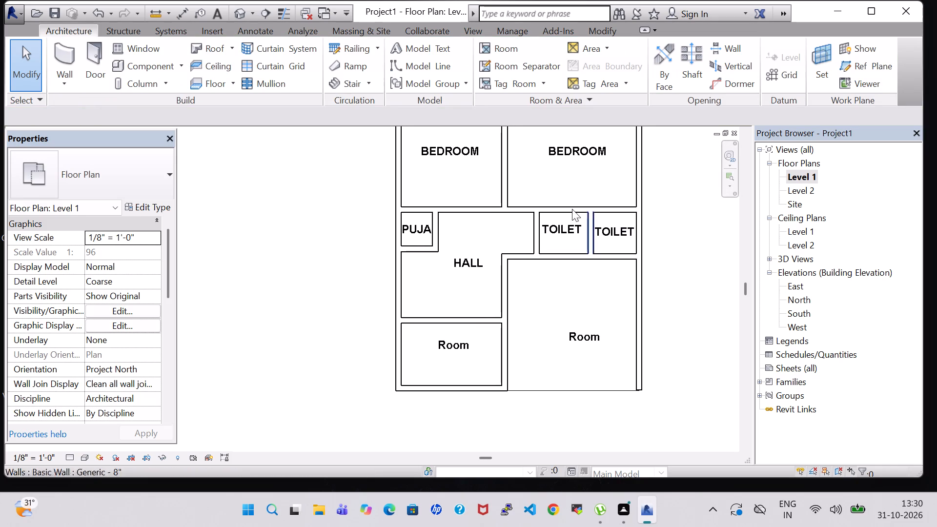
pyautogui.doubleClick(588, 333)
pyautogui.press('BackSpace')
pyautogui.write('PARKING')
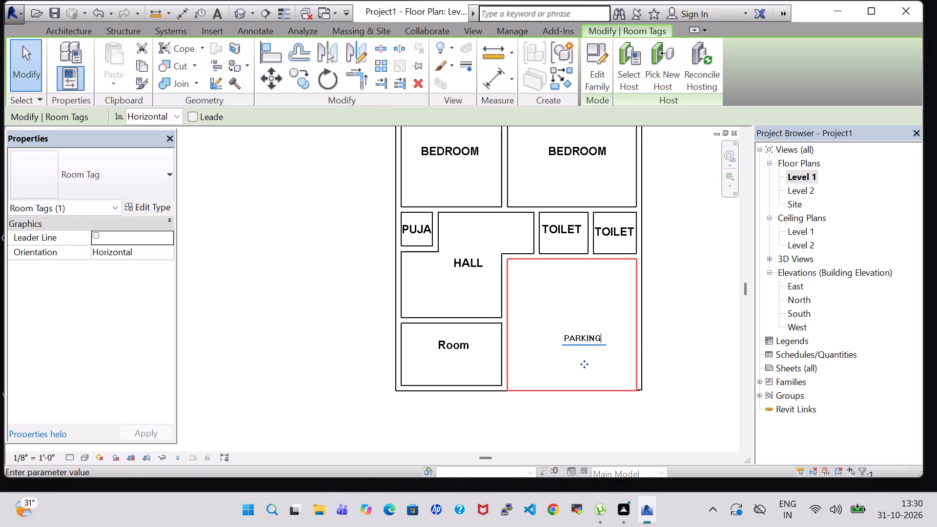
pyautogui.press('Return')
# Open the name of the remaining unnamed room below the HALL for editing in its room tag.
pyautogui.click(483, 350)
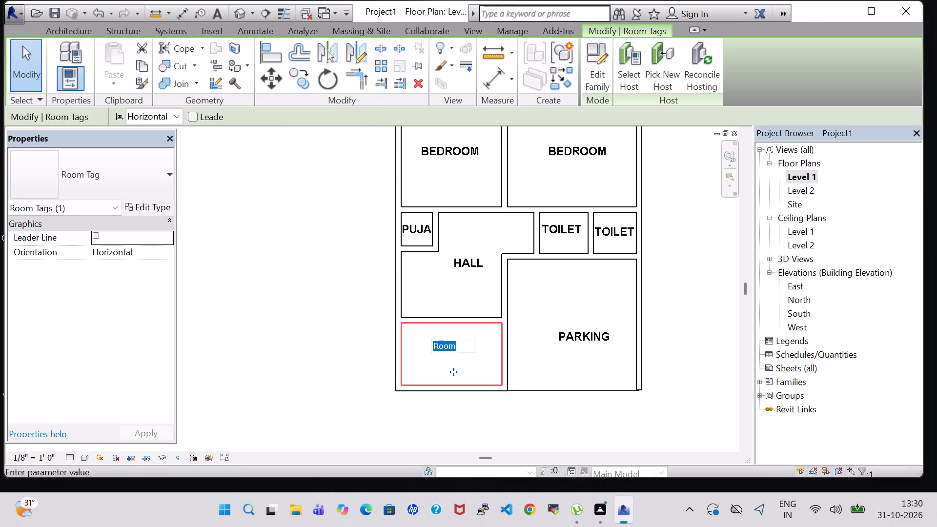
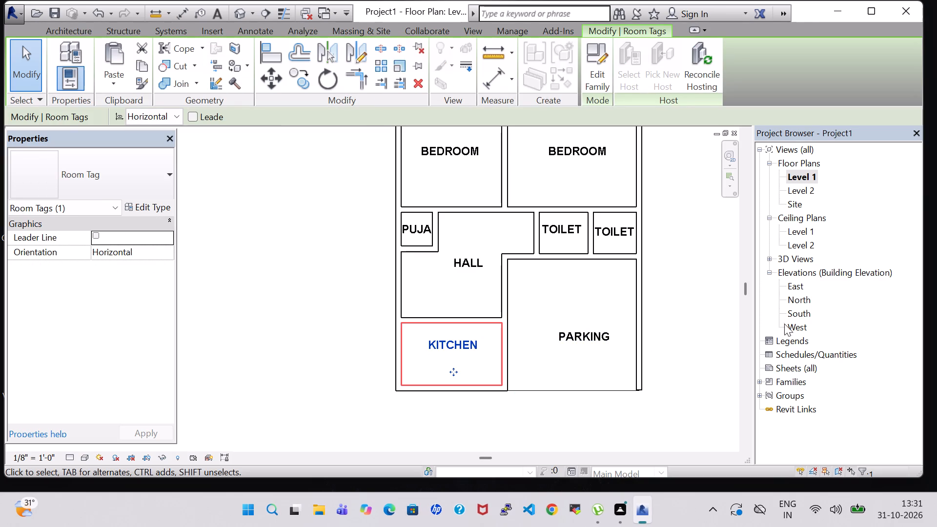
# Finish the room naming by deselecting the KITCHEN room tag.
pyautogui.click(689, 302)
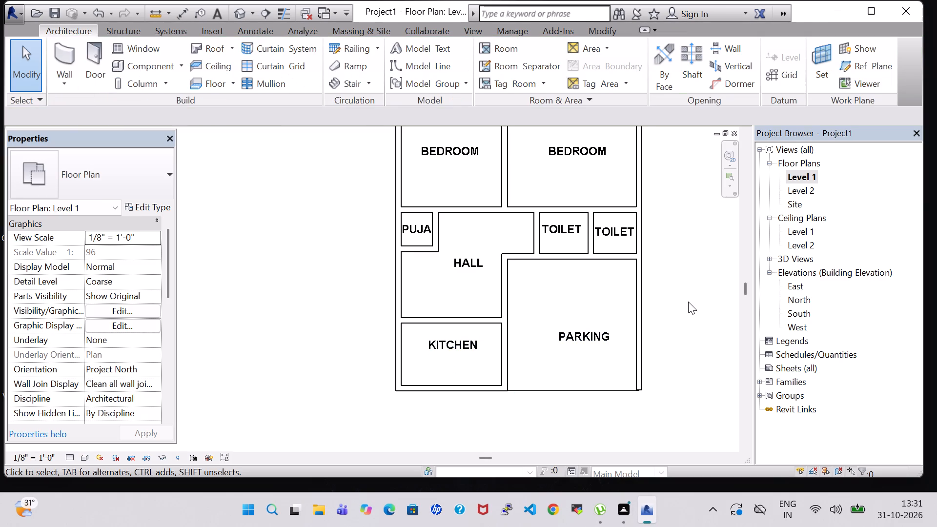
# Load the RPC Beetle car family from the US Imperial library's Entourage folder for component placement.
pyautogui.scroll(-1, 688, 302)
pyautogui.click(136, 62)
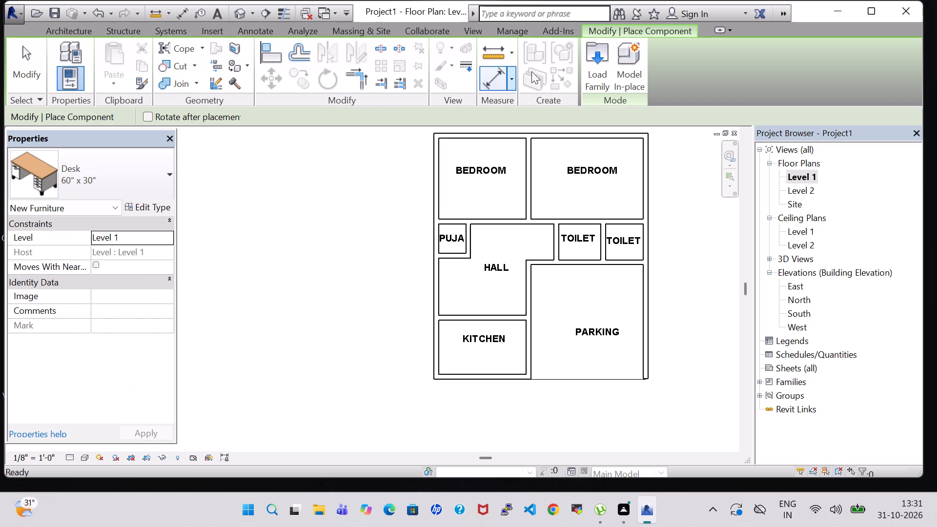
pyautogui.click(594, 67)
pyautogui.scroll(-2, 442, 204)
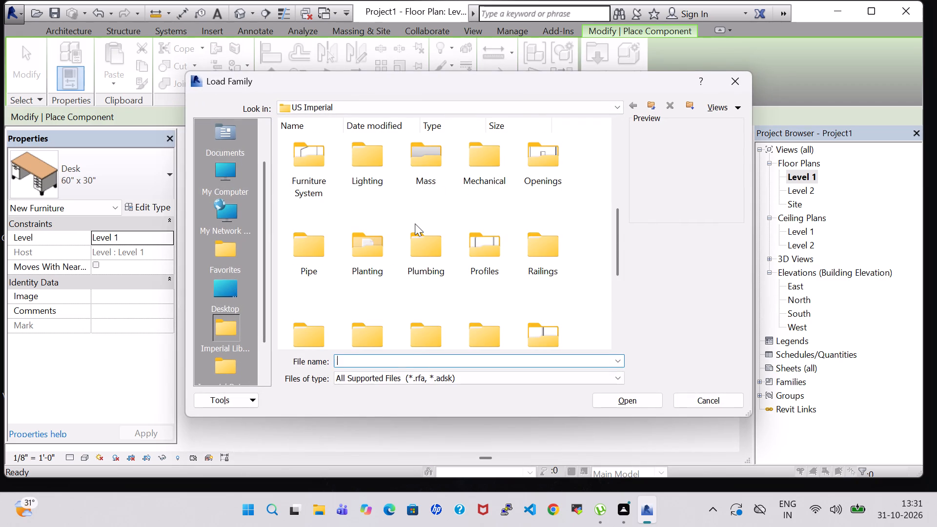
pyautogui.scroll(-1, 415, 223)
pyautogui.scroll(1, 393, 221)
pyautogui.scroll(1, 455, 258)
pyautogui.doubleClick(431, 217)
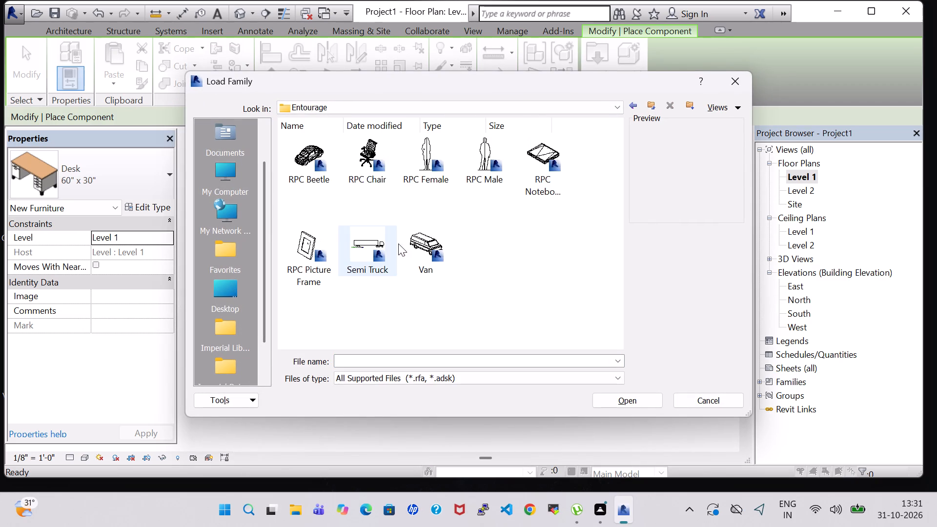
pyautogui.click(311, 153)
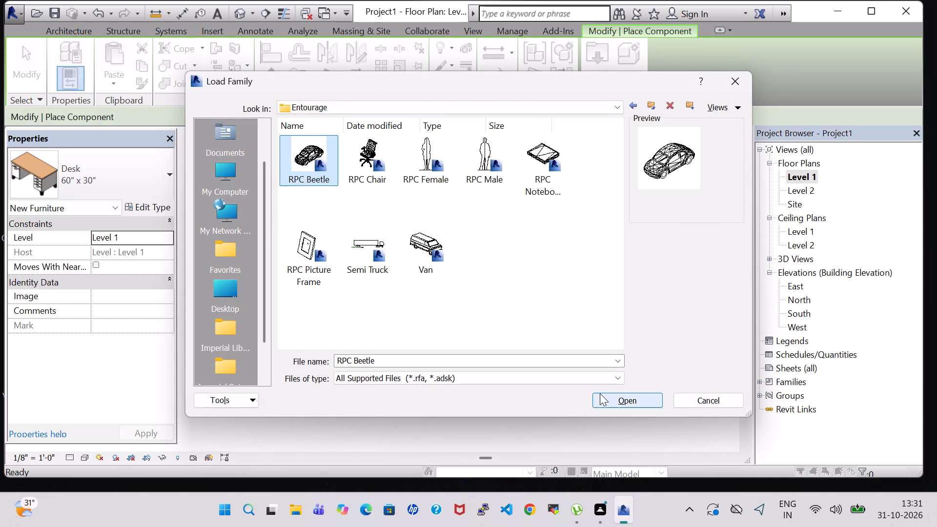
pyautogui.click(626, 397)
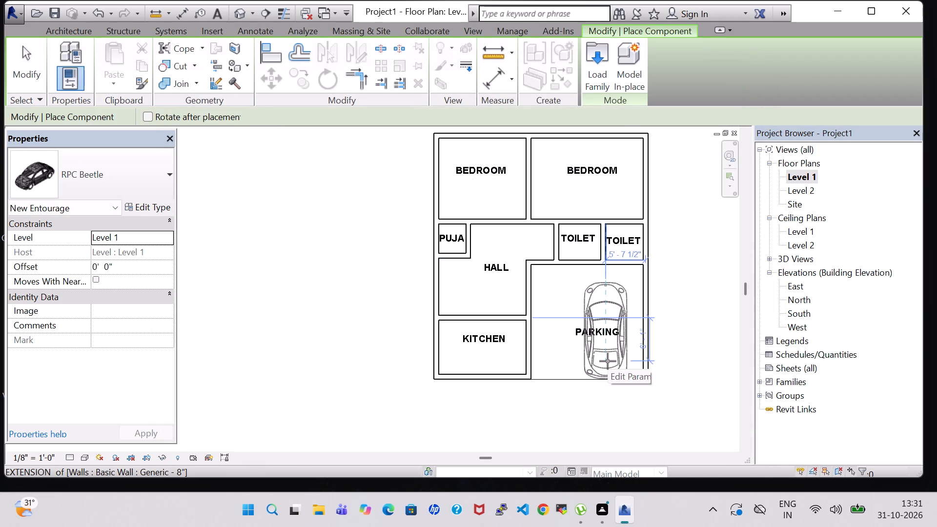
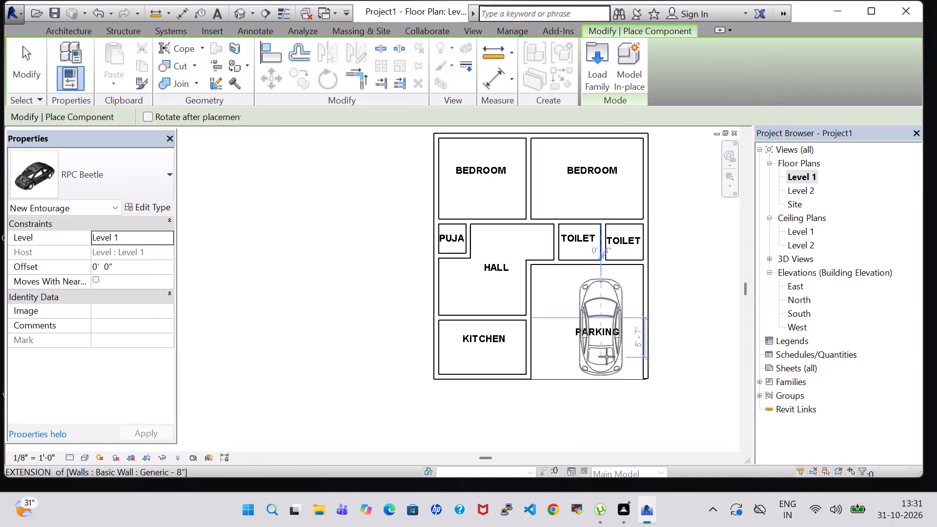
# Place one RPC Beetle car in the PARKING area of the Level 1 plan, pointing toward the toilets.
pyautogui.click(608, 357)
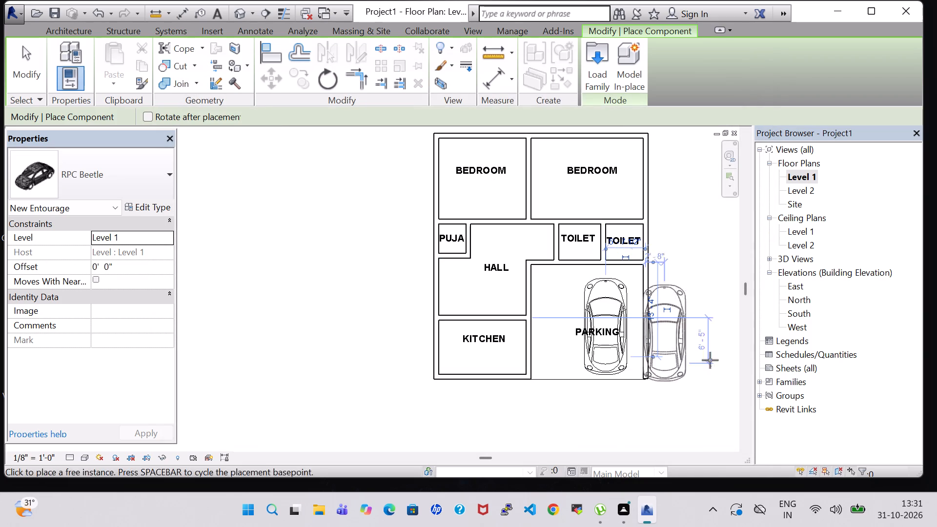
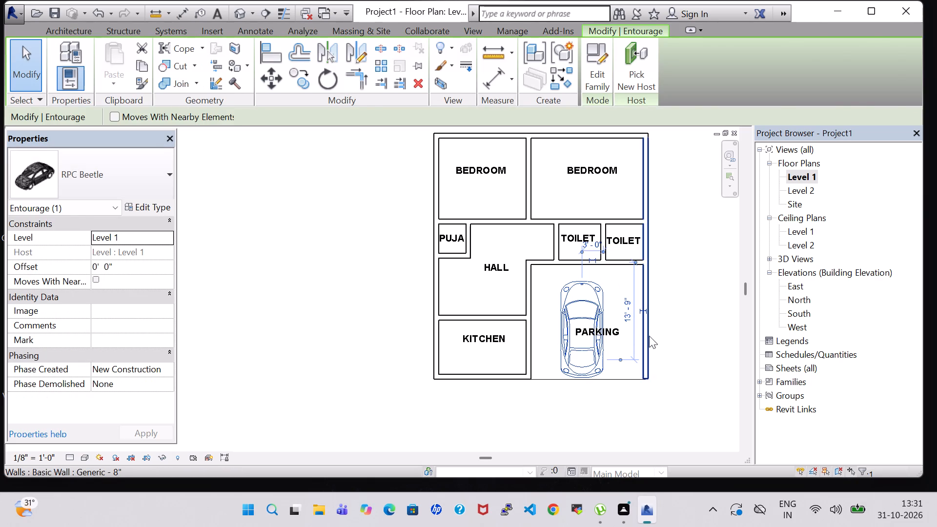
# Deselect the car and start a new stair with the Stair command in the Level 1 floor plan.
pyautogui.click(667, 325)
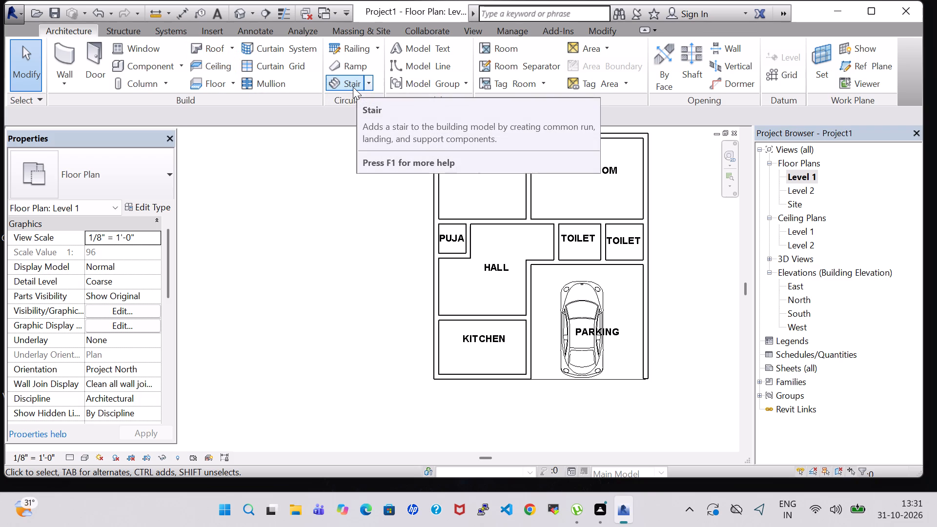
pyautogui.click(353, 87)
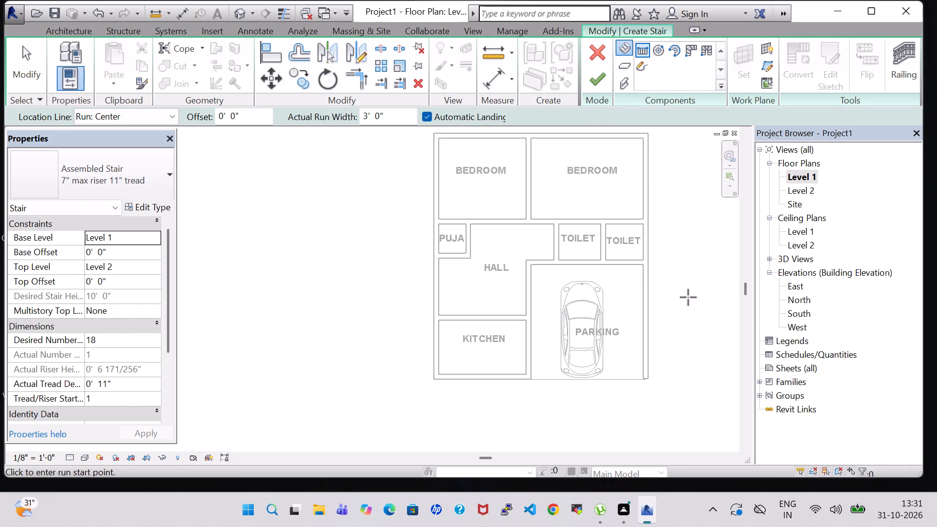
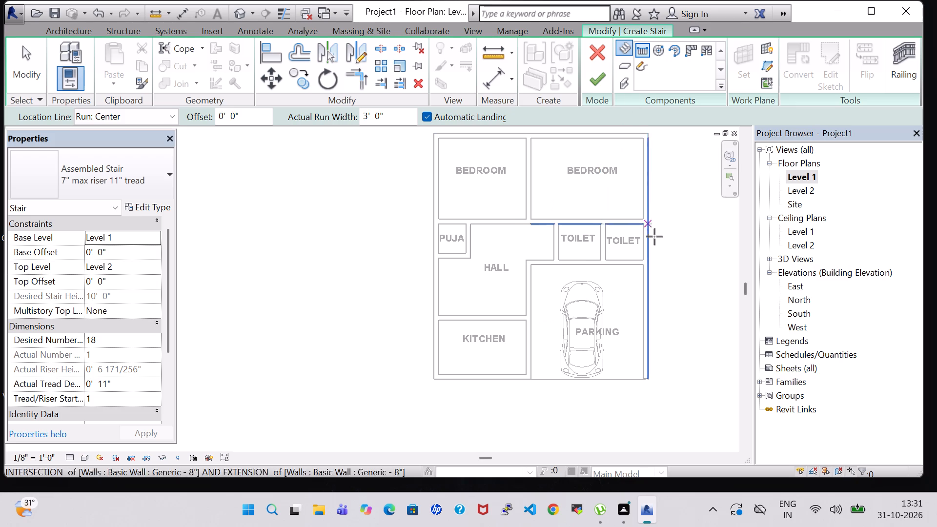
# Start a straight stair run inside the parking area, between the rear of the car and the outer side wall.
pyautogui.click(631, 349)
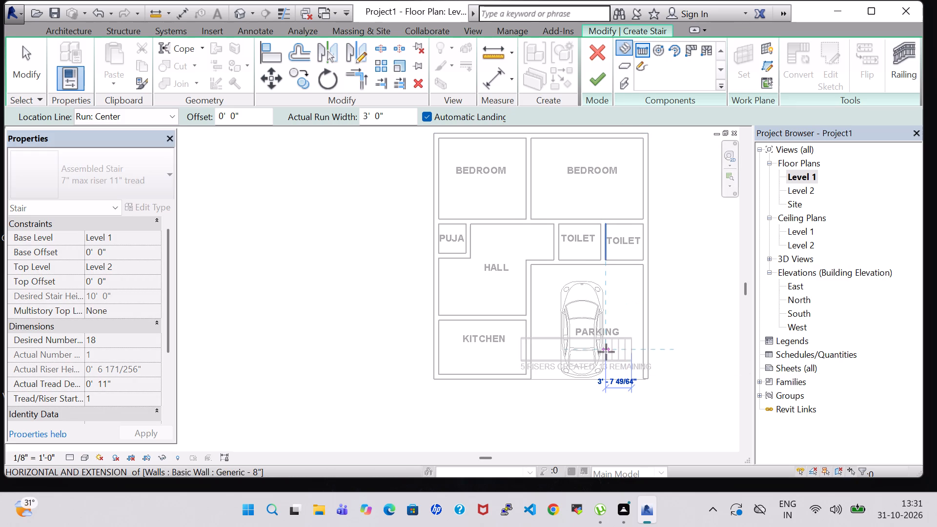
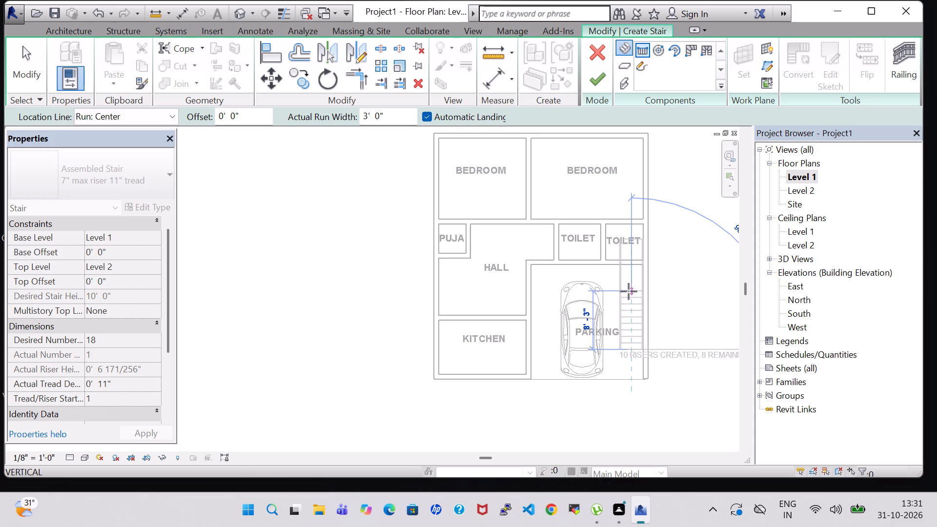
# Finish the first straight stair run alongside the parking area's outer side wall, about 9' 2" long with 11 risers.
pyautogui.click(627, 285)
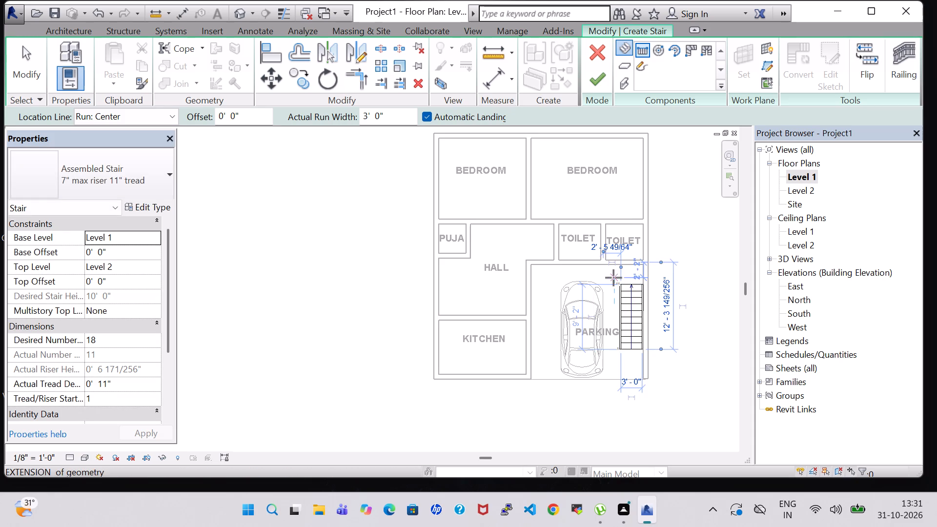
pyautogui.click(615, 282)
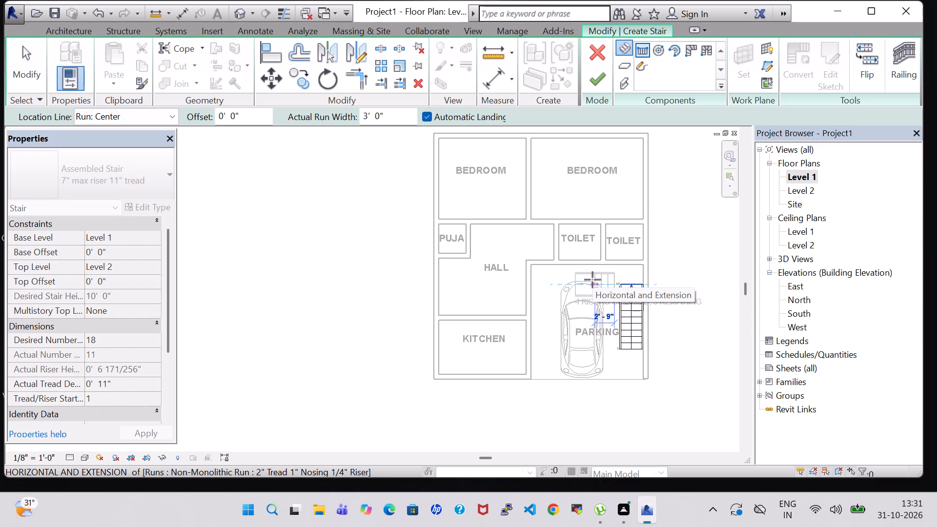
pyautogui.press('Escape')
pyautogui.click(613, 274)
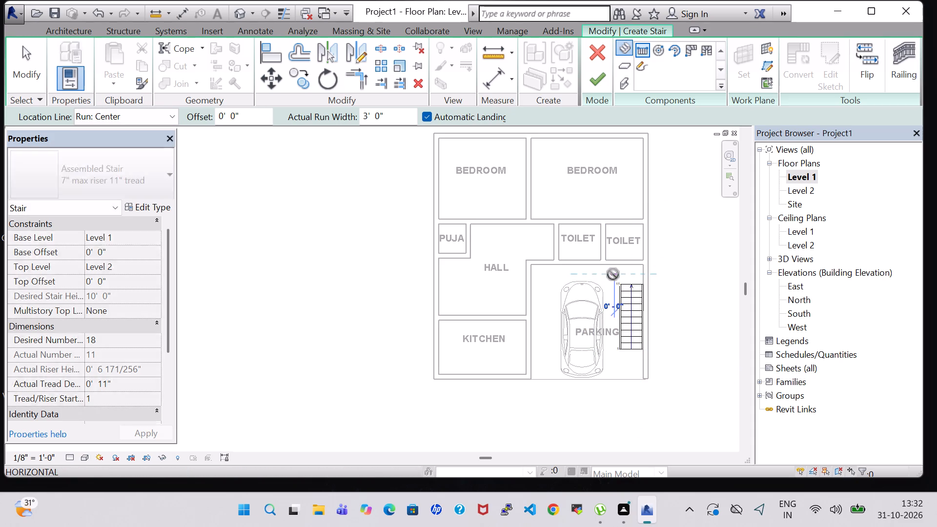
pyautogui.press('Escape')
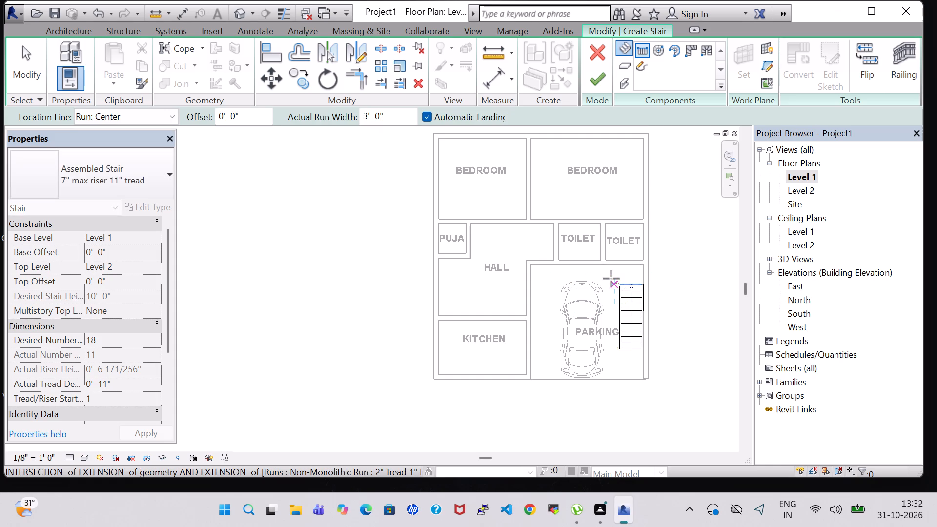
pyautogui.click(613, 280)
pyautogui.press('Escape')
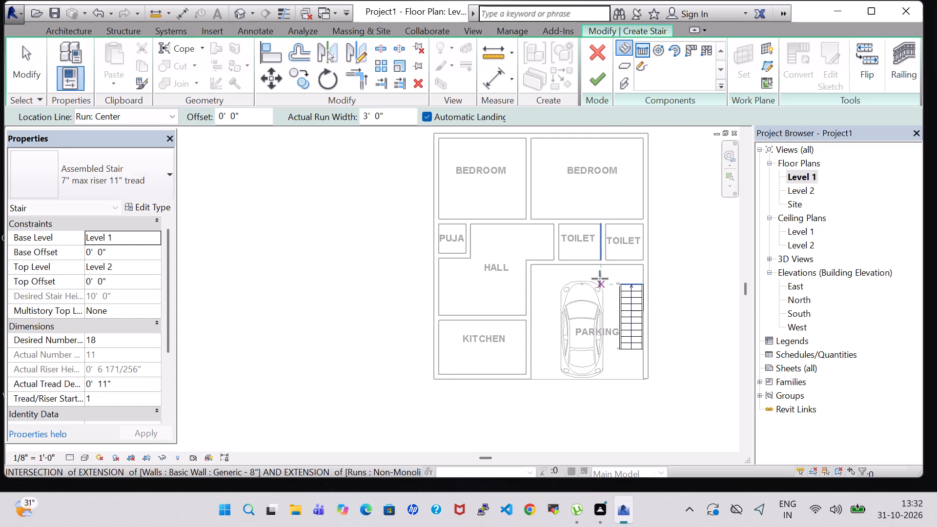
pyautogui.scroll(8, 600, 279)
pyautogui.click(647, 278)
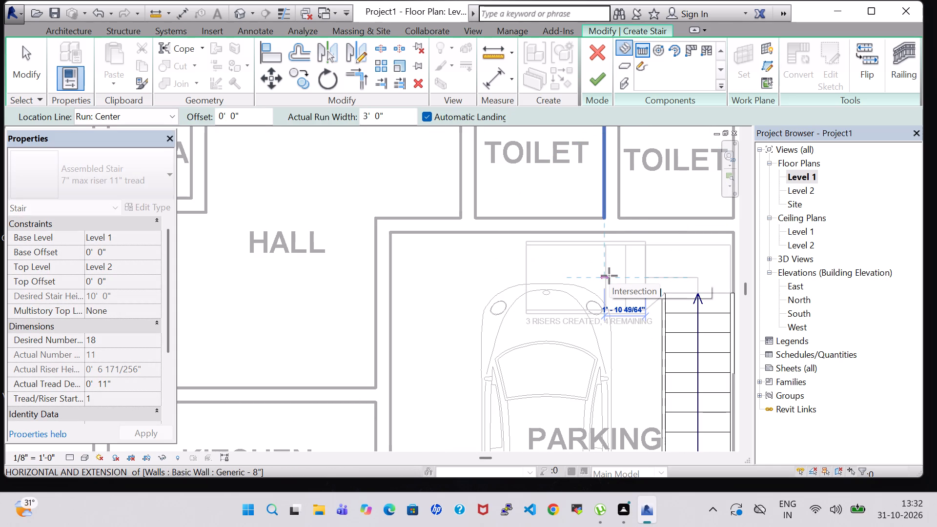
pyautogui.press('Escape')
# Draw a second straight run of 7 risers perpendicular to the first, along the parking wall below the toilets, joined by an automatic landing.
pyautogui.click(647, 270)
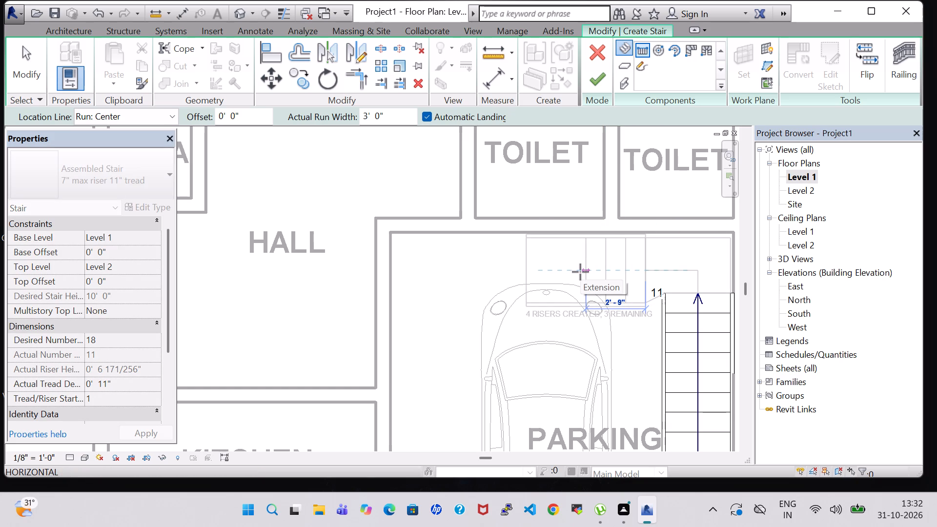
pyautogui.click(495, 268)
pyautogui.scroll(-6, 625, 292)
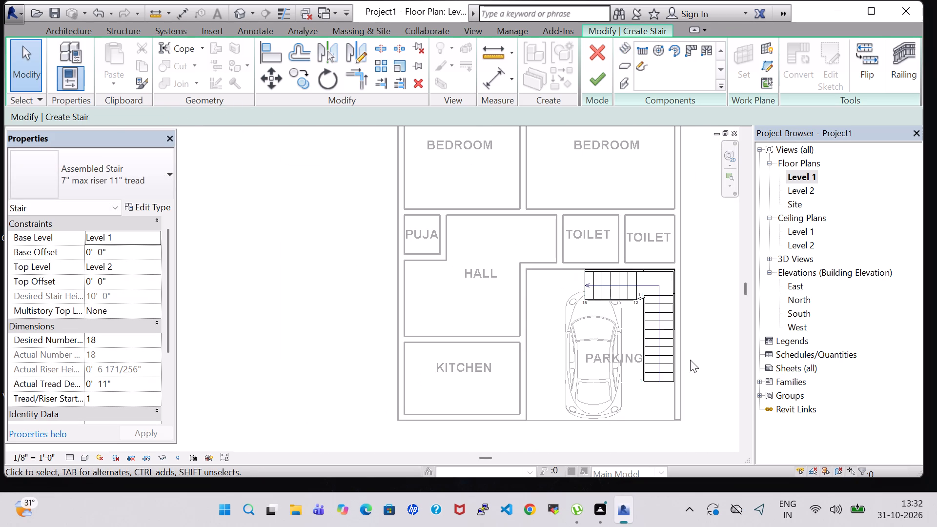
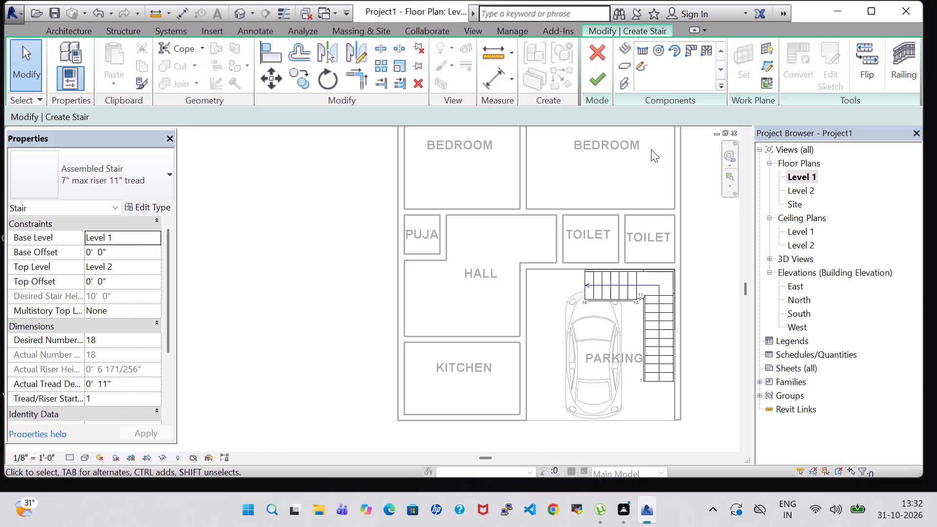
# Finish the stair edit to create the L-shaped stair with its landing in the parking area.
pyautogui.click(604, 85)
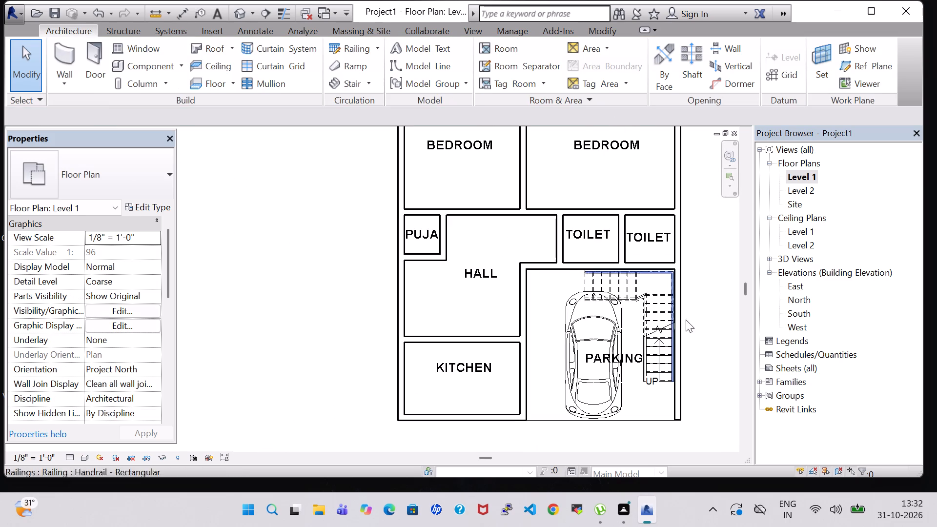
# Open the default 3D view and examine the new stair, its railings and the car from the front and from above.
pyautogui.click(241, 10)
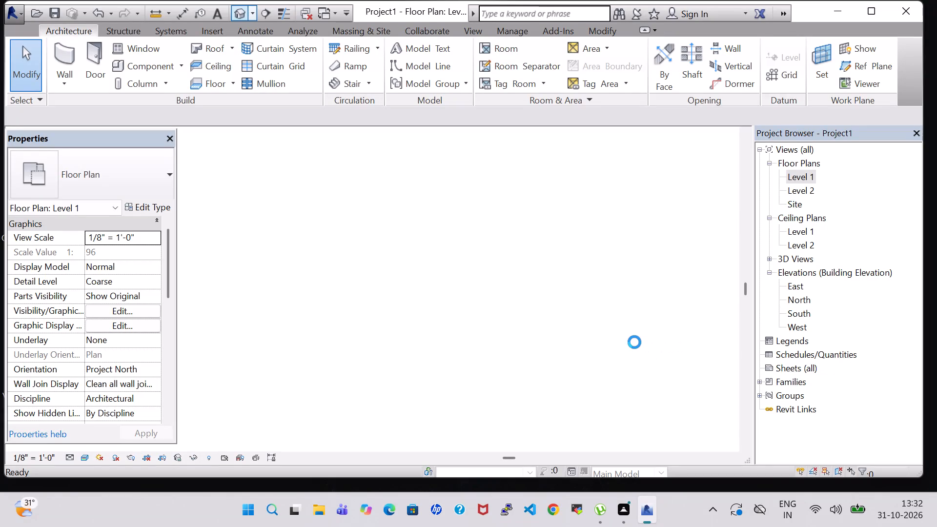
pyautogui.moveTo(642, 324); pyautogui.dragTo(653, 330, button='middle')
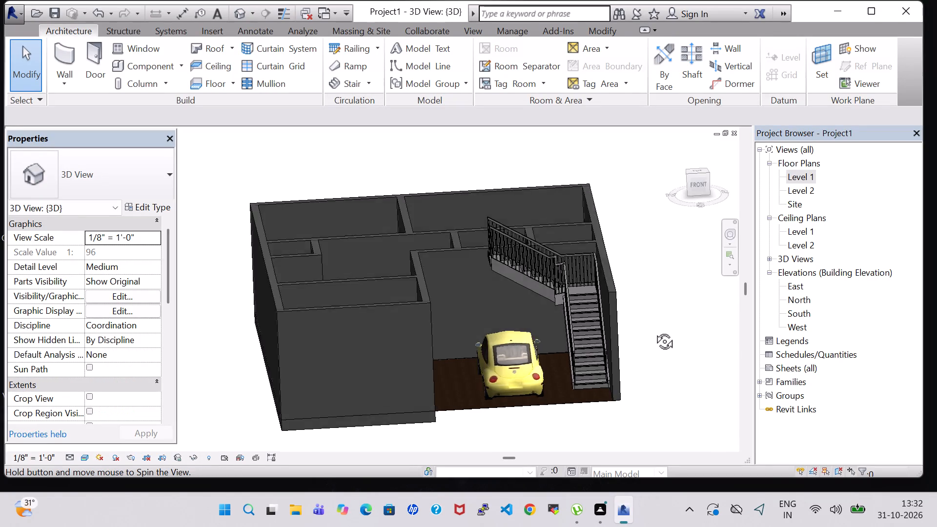
pyautogui.moveTo(653, 330); pyautogui.dragTo(657, 366, button='middle')
pyautogui.moveTo(666, 335); pyautogui.dragTo(734, 406, button='middle')
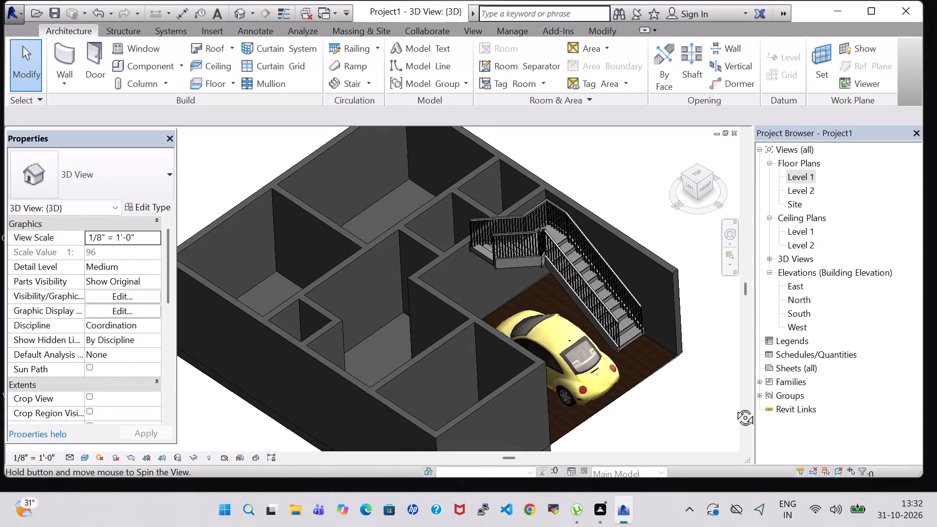
pyautogui.moveTo(734, 406); pyautogui.dragTo(657, 326, button='middle')
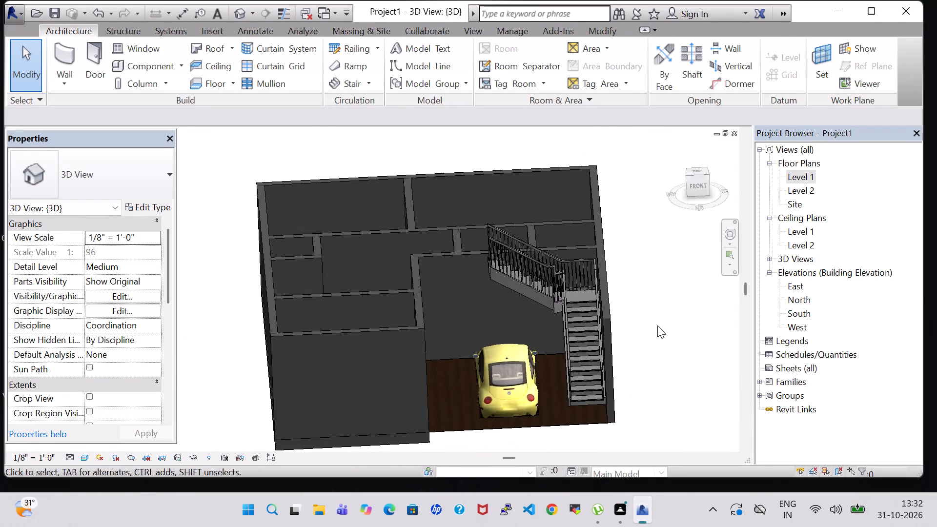
pyautogui.moveTo(657, 325); pyautogui.dragTo(650, 308, button='middle')
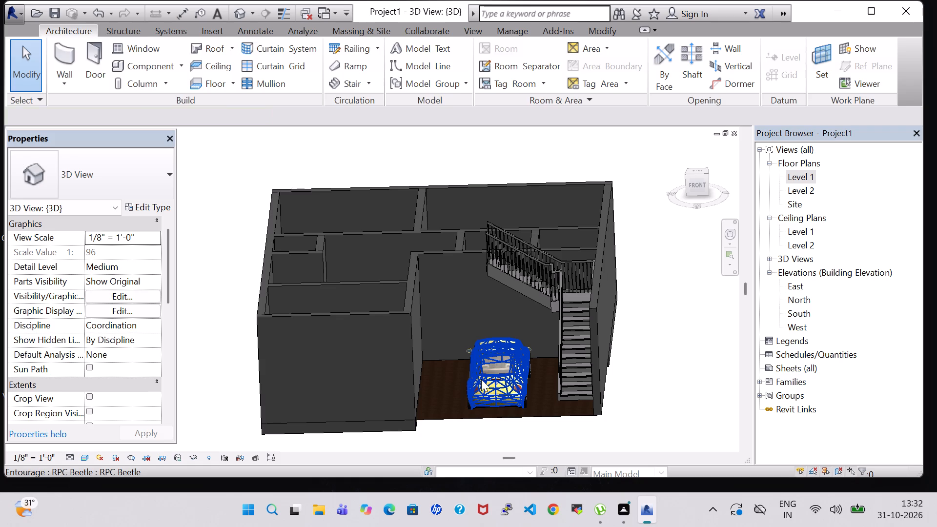
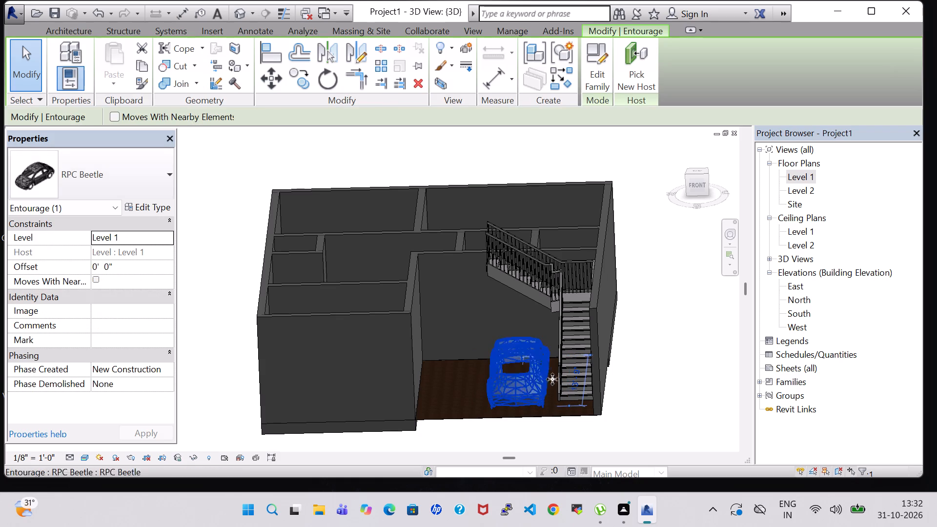
# Examine the parking area with the car and L-shaped stair in 3D from above and from an oblique front angle.
pyautogui.keyDown('shift'); pyautogui.moveTo(676, 321); pyautogui.dragTo(678, 476, button='middle'); pyautogui.keyUp('shift')
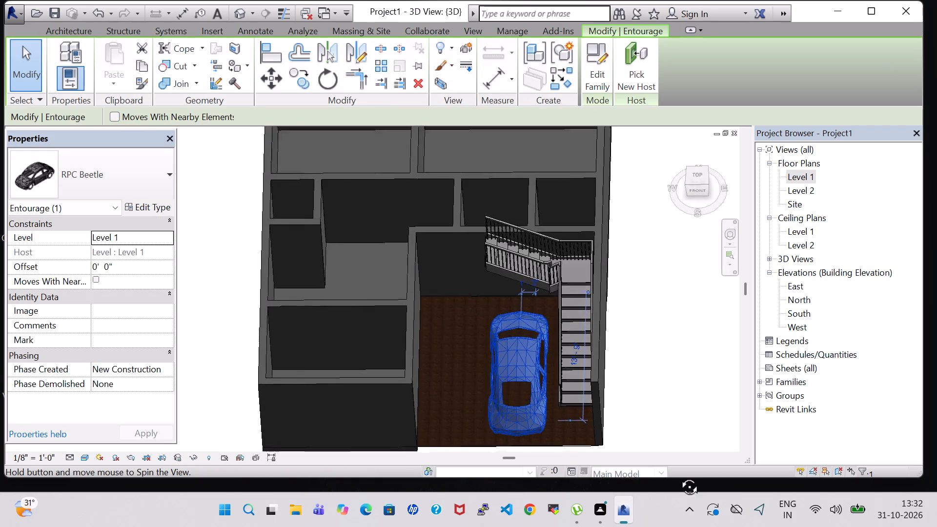
pyautogui.keyDown('shift'); pyautogui.moveTo(678, 476); pyautogui.dragTo(667, 435, button='middle'); pyautogui.keyUp('shift')
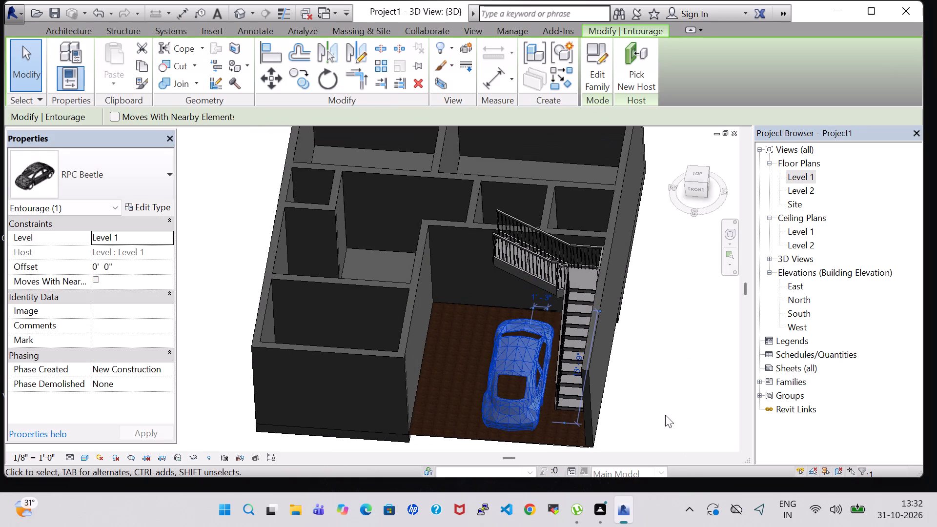
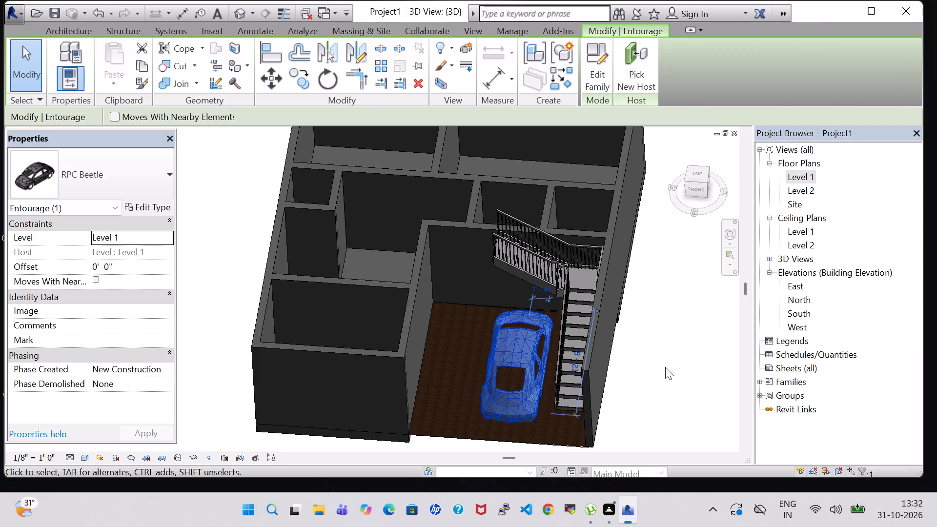
# Examine the parking area's car and L-shaped stair in 3D from several angles and compare it with the Level 1 floor plan.
pyautogui.click(665, 367)
pyautogui.keyDown('shift'); pyautogui.moveTo(665, 367); pyautogui.dragTo(675, 340, button='middle'); pyautogui.keyUp('shift')
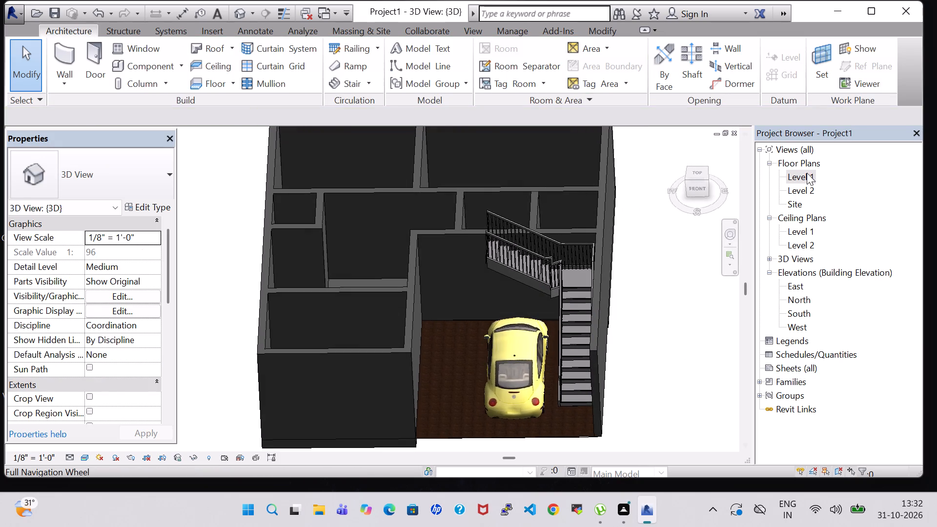
pyautogui.doubleClick(807, 172)
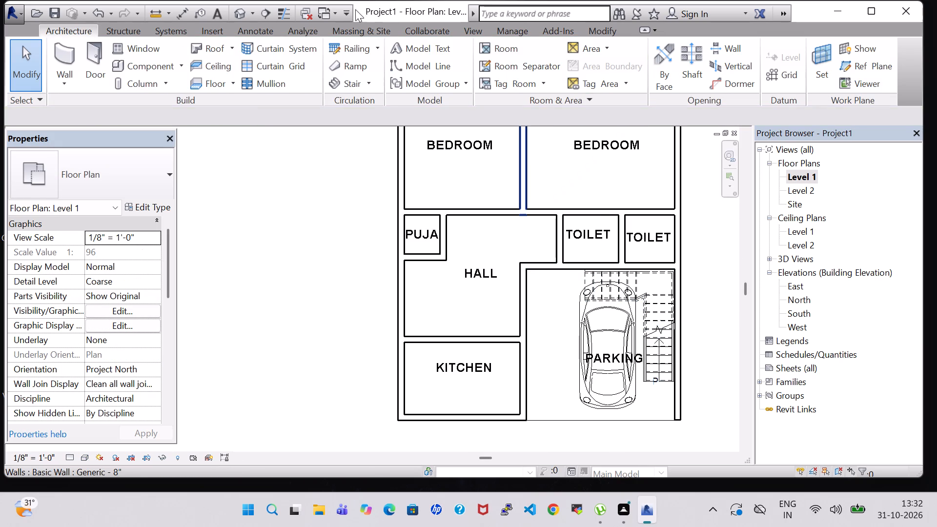
pyautogui.click(243, 12)
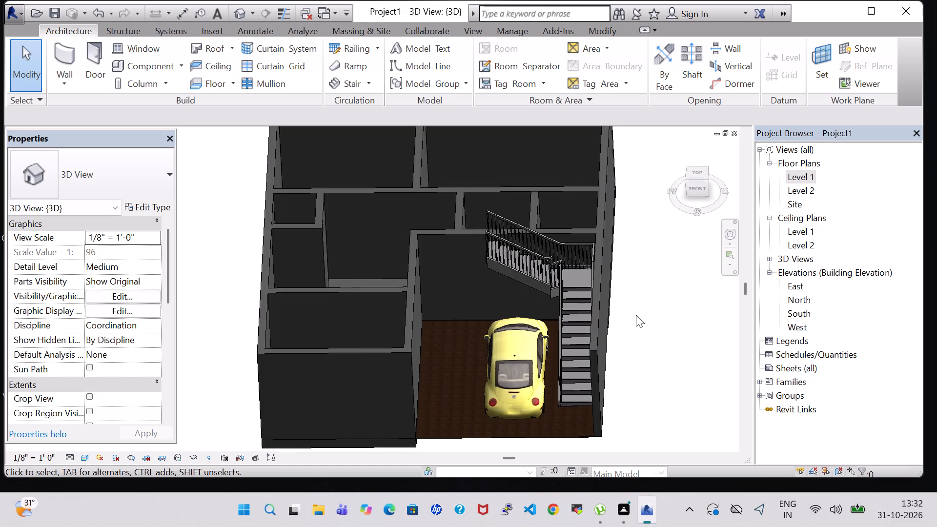
pyautogui.keyDown('shift'); pyautogui.moveTo(636, 315); pyautogui.dragTo(748, 362, button='middle'); pyautogui.keyUp('shift')
pyautogui.moveTo(680, 380); pyautogui.dragTo(703, 431, button='middle')
pyautogui.keyDown('shift'); pyautogui.scroll(-1, 702, 426); pyautogui.keyUp('shift')
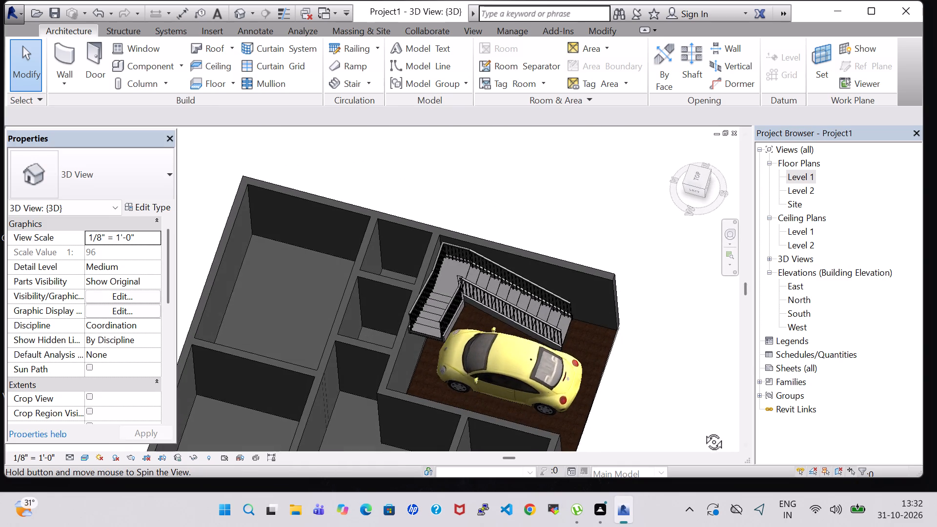
pyautogui.moveTo(703, 431); pyautogui.dragTo(562, 303, button='middle')
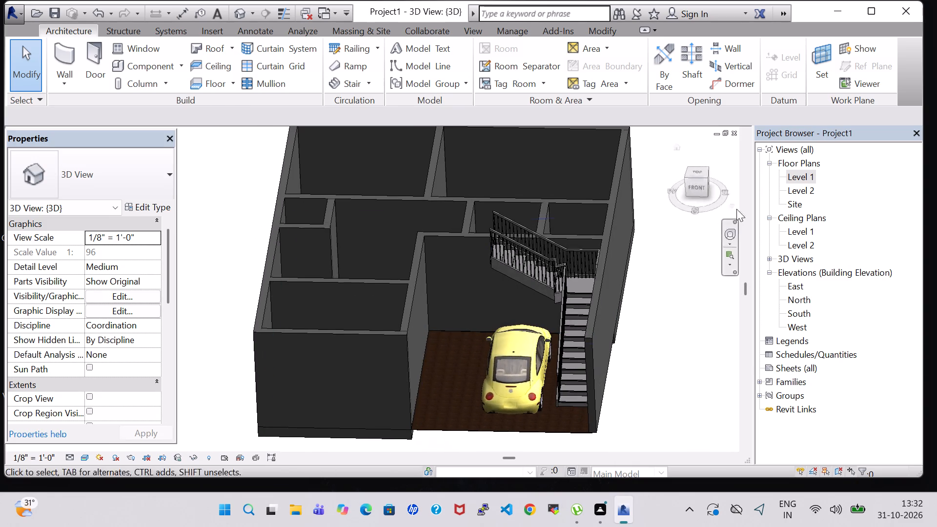
# Start the Stair command in the Level 1 floor plan and inspect the existing parking stair in 3D.
pyautogui.doubleClick(812, 175)
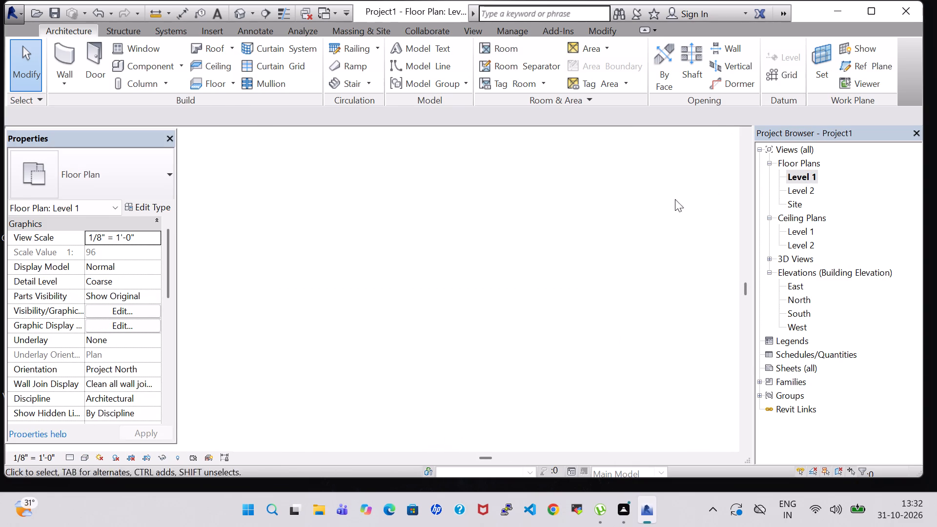
pyautogui.scroll(-3, 644, 213)
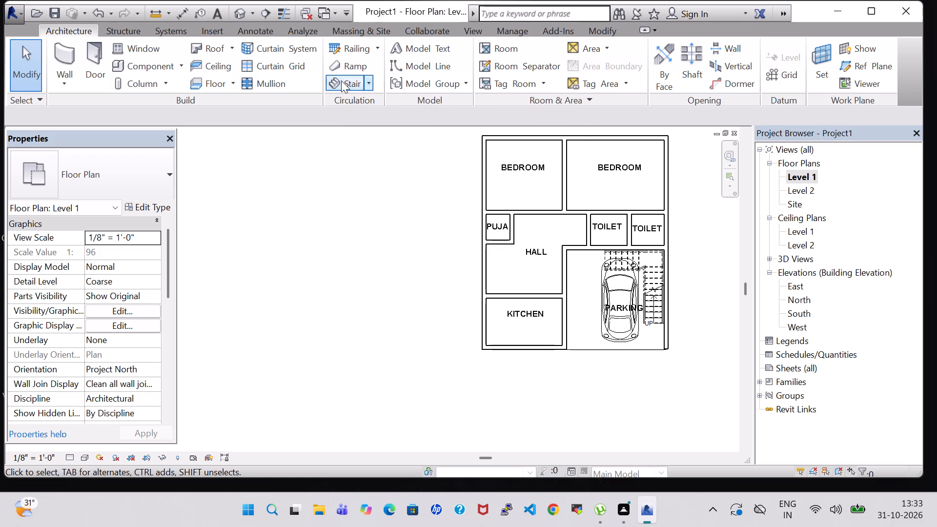
pyautogui.click(341, 81)
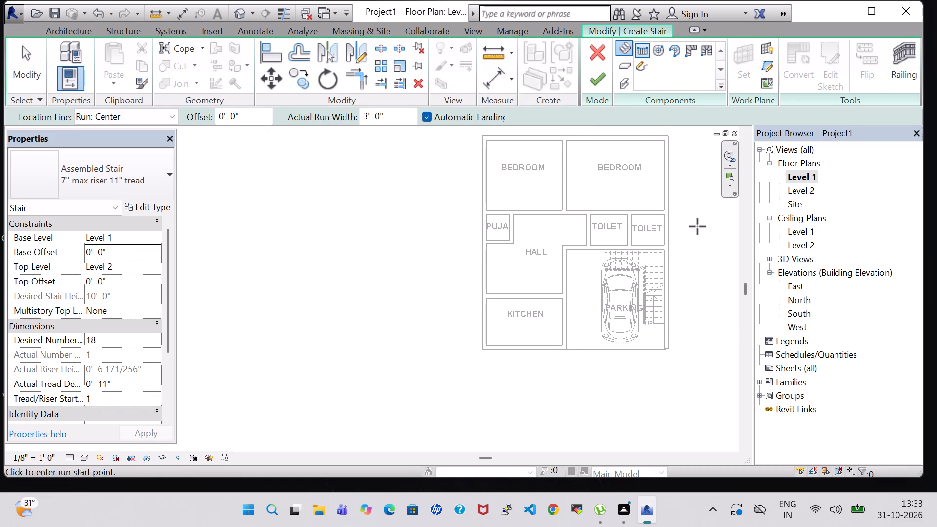
pyautogui.keyDown('shift'); pyautogui.moveTo(697, 254); pyautogui.dragTo(666, 257, button='middle'); pyautogui.keyUp('shift')
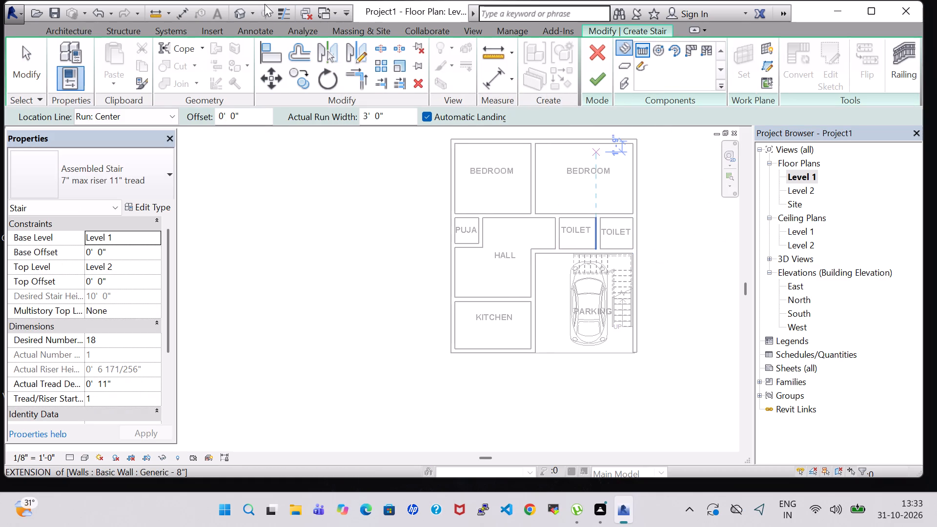
pyautogui.click(244, 11)
pyautogui.keyDown('shift'); pyautogui.moveTo(646, 311); pyautogui.dragTo(574, 328, button='middle'); pyautogui.keyUp('shift')
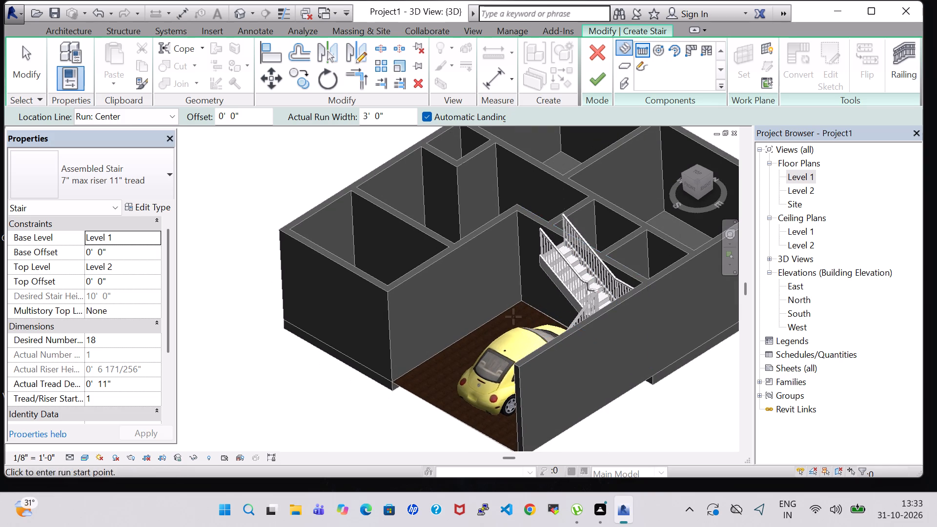
pyautogui.keyDown('shift'); pyautogui.moveTo(496, 325); pyautogui.dragTo(566, 324, button='middle'); pyautogui.keyUp('shift')
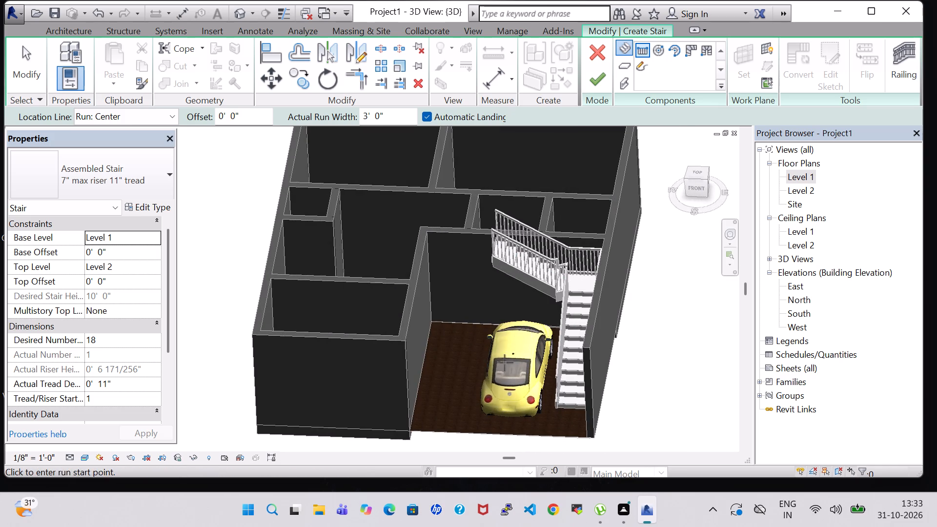
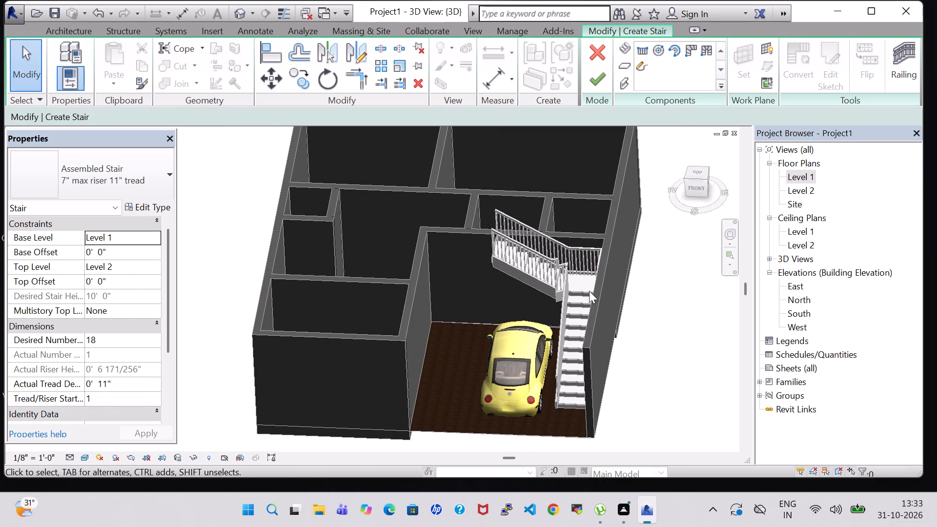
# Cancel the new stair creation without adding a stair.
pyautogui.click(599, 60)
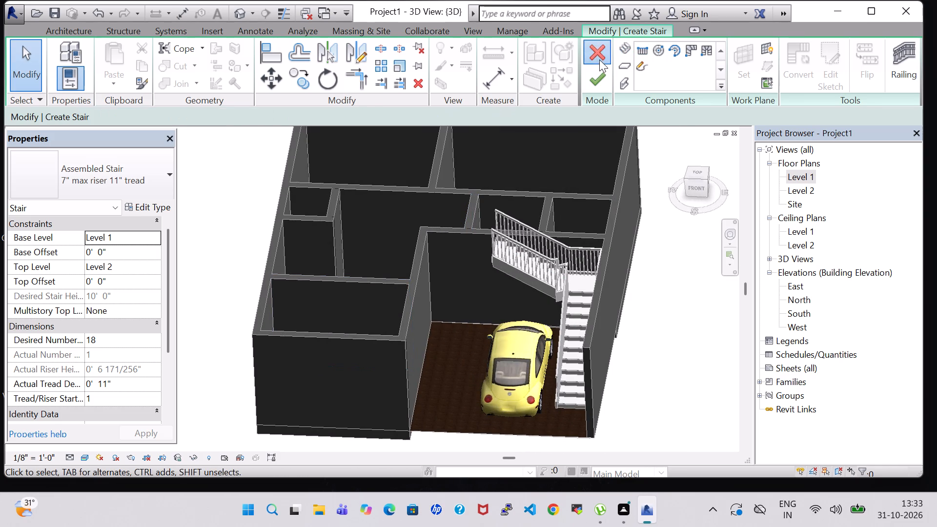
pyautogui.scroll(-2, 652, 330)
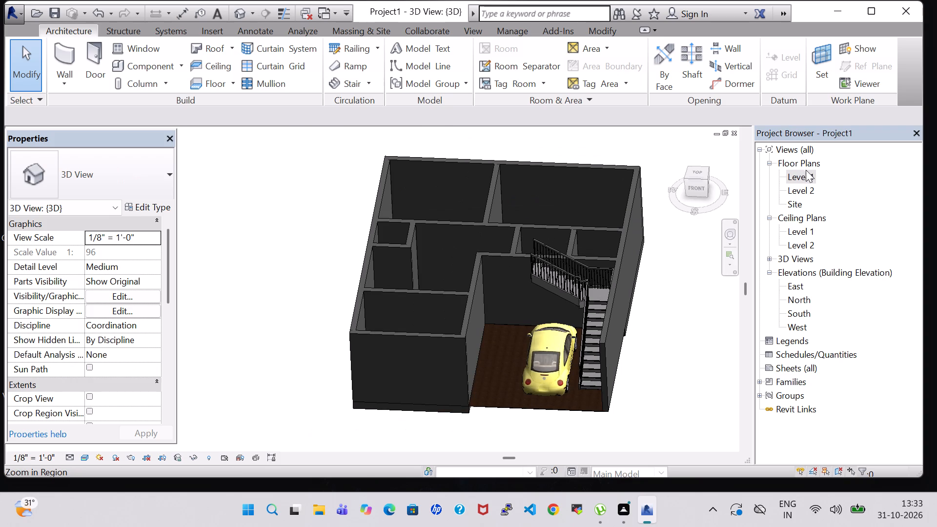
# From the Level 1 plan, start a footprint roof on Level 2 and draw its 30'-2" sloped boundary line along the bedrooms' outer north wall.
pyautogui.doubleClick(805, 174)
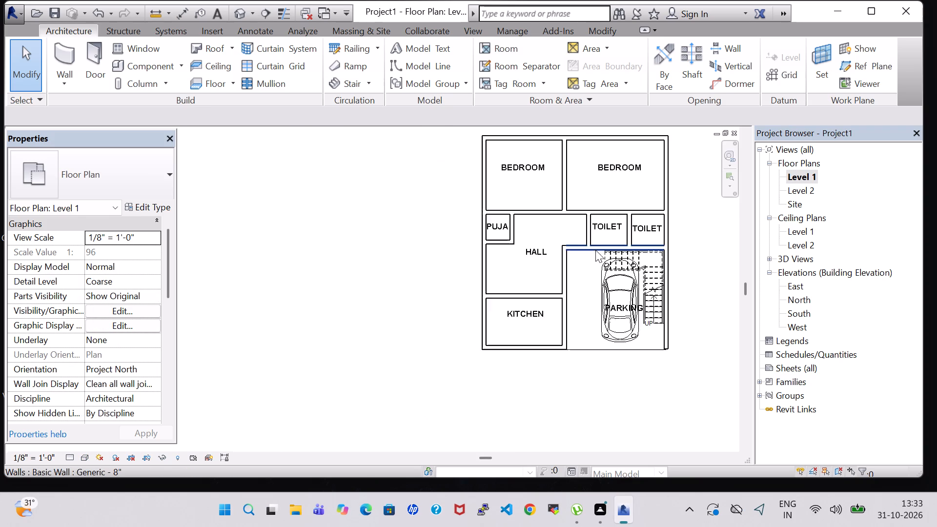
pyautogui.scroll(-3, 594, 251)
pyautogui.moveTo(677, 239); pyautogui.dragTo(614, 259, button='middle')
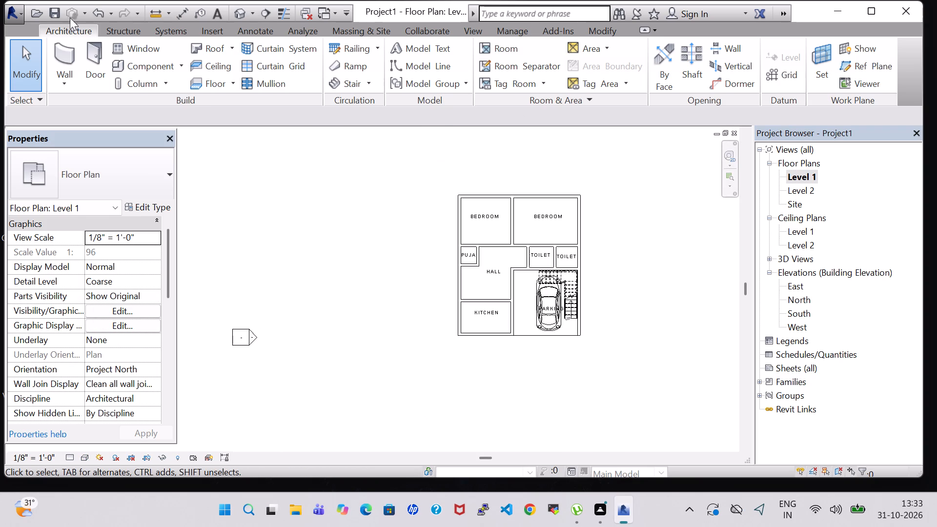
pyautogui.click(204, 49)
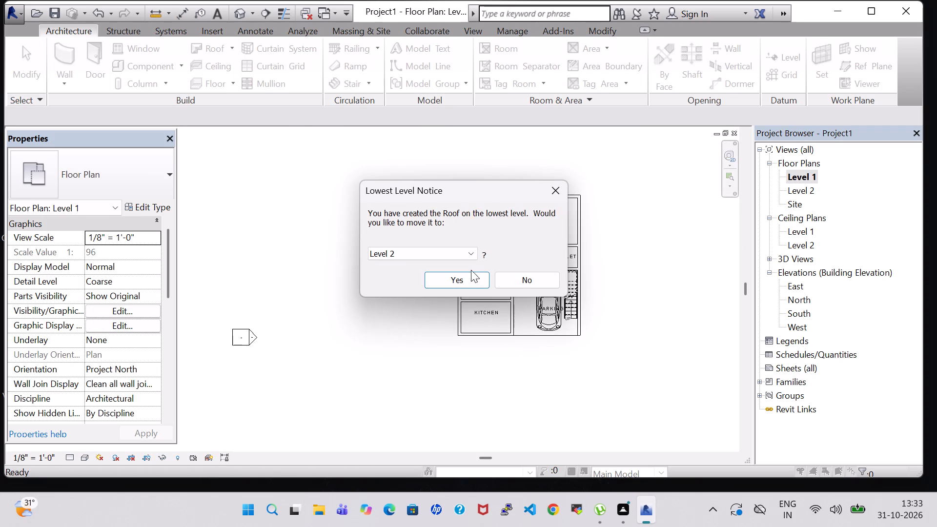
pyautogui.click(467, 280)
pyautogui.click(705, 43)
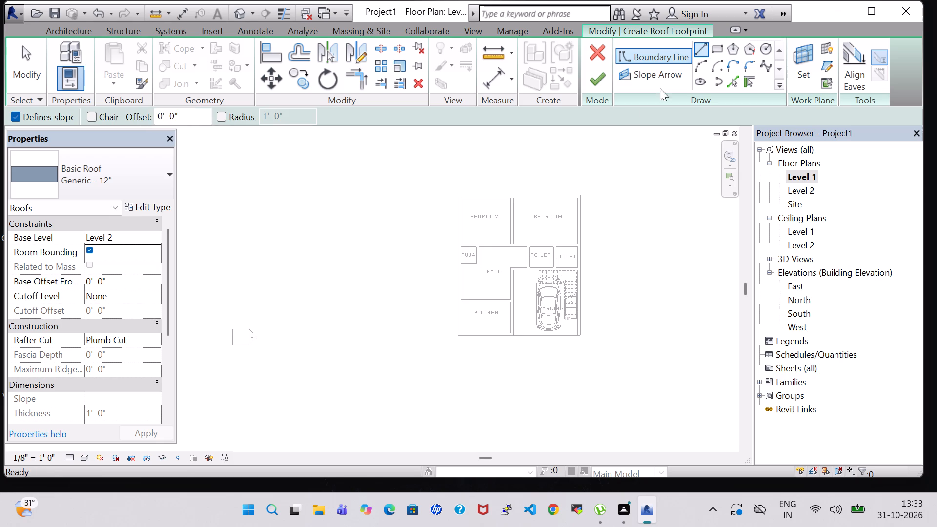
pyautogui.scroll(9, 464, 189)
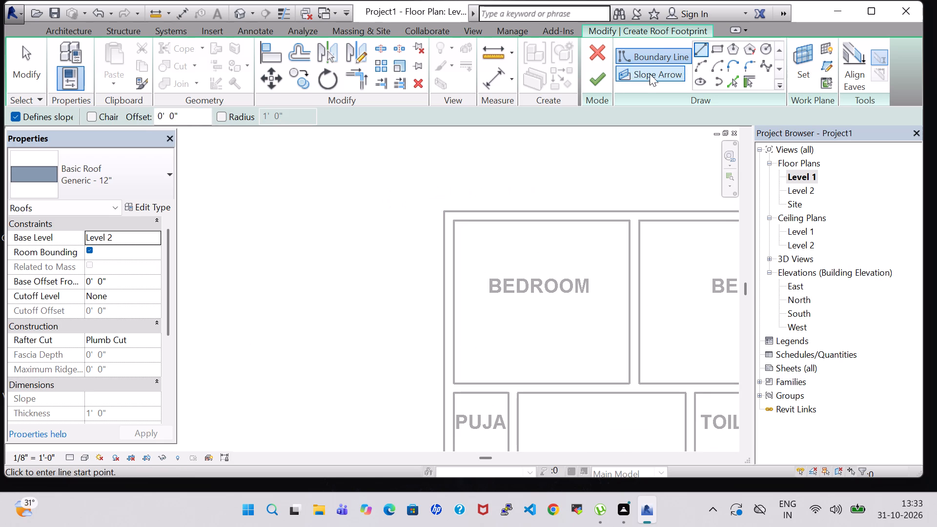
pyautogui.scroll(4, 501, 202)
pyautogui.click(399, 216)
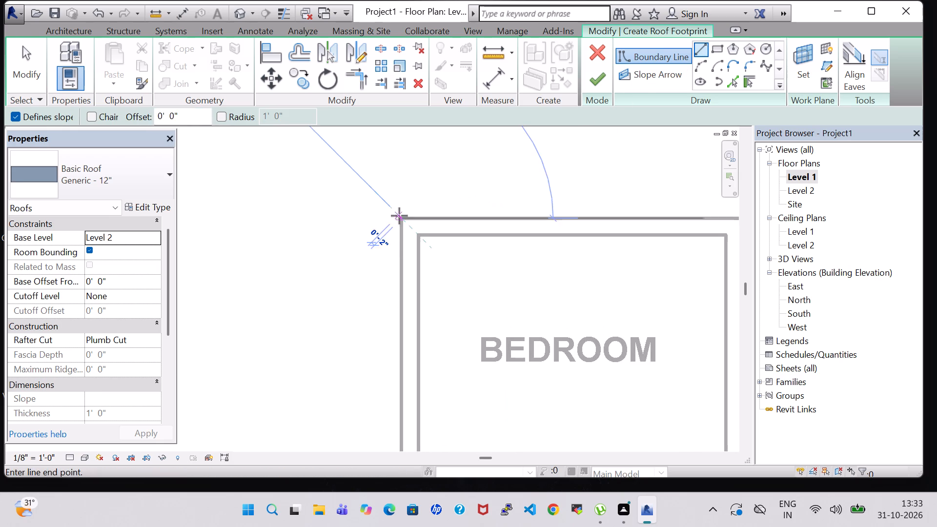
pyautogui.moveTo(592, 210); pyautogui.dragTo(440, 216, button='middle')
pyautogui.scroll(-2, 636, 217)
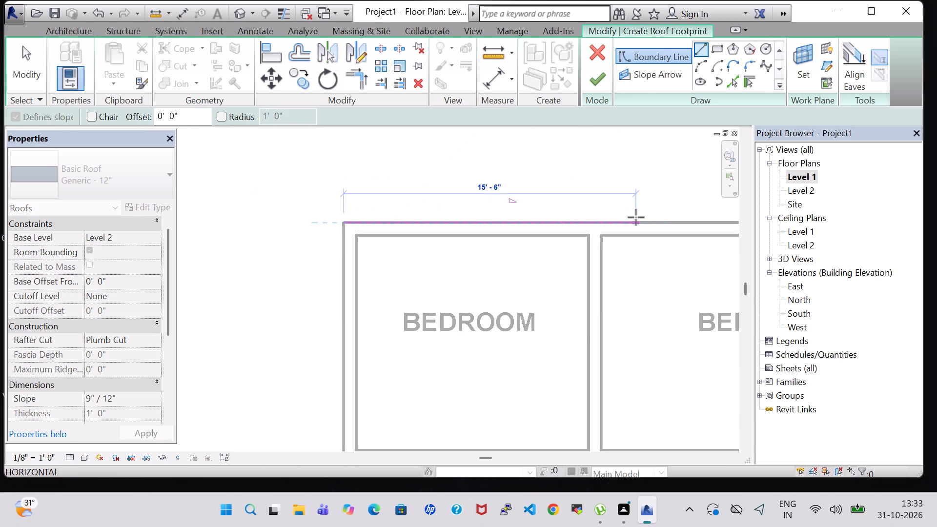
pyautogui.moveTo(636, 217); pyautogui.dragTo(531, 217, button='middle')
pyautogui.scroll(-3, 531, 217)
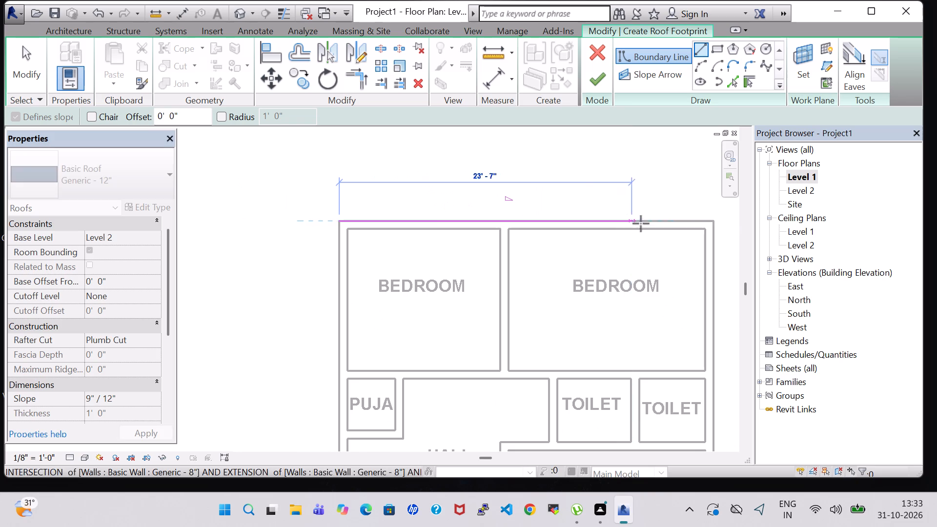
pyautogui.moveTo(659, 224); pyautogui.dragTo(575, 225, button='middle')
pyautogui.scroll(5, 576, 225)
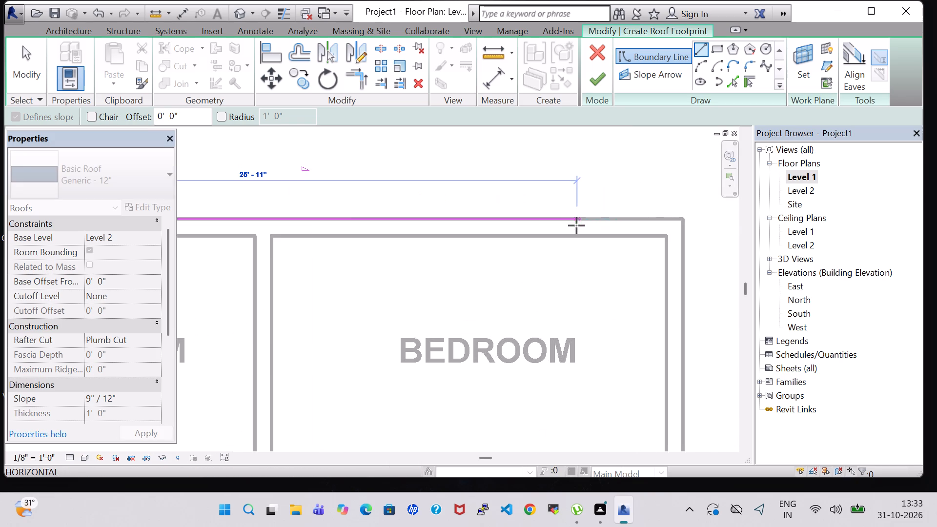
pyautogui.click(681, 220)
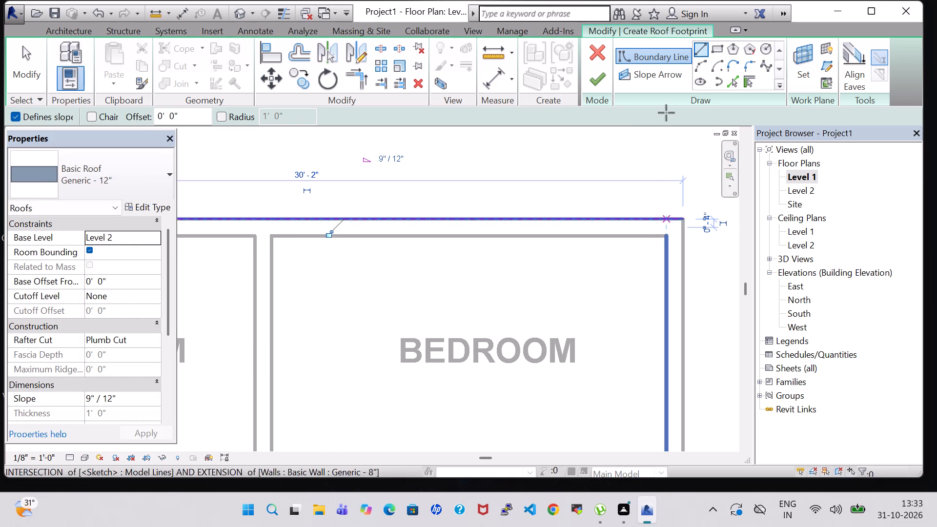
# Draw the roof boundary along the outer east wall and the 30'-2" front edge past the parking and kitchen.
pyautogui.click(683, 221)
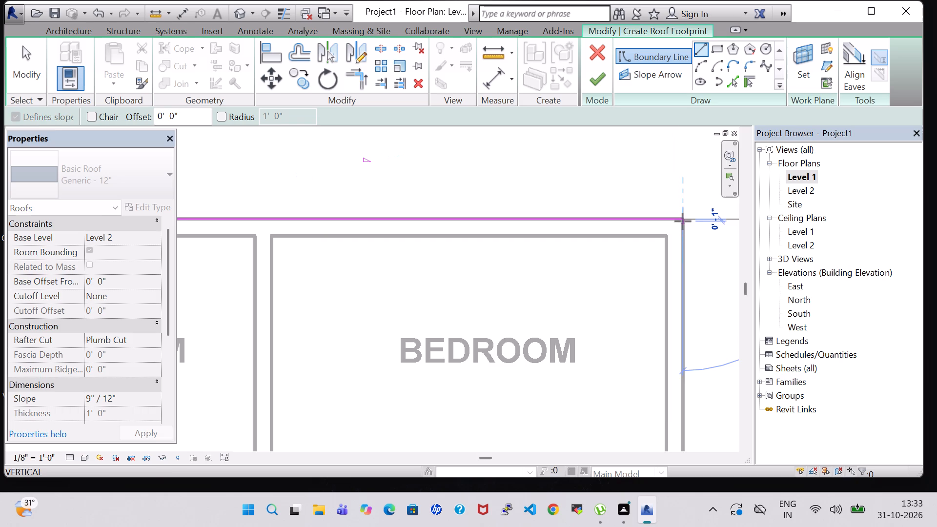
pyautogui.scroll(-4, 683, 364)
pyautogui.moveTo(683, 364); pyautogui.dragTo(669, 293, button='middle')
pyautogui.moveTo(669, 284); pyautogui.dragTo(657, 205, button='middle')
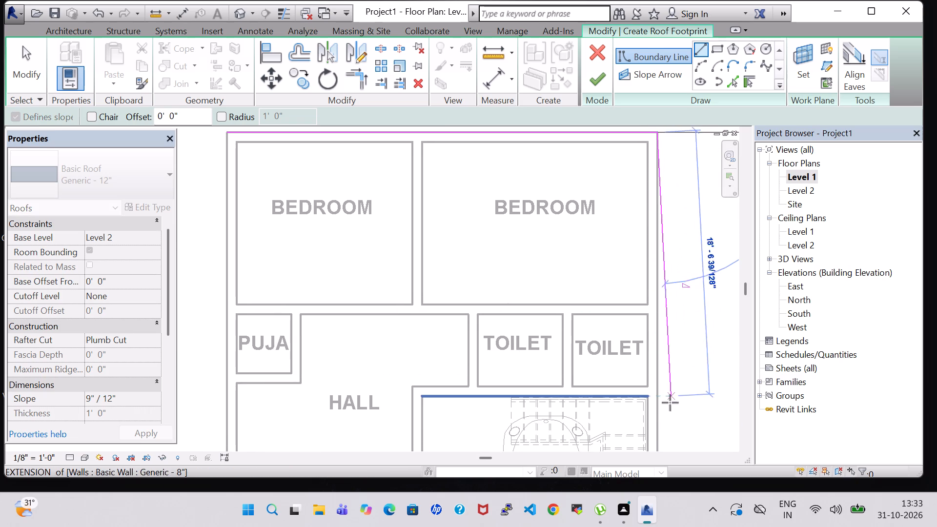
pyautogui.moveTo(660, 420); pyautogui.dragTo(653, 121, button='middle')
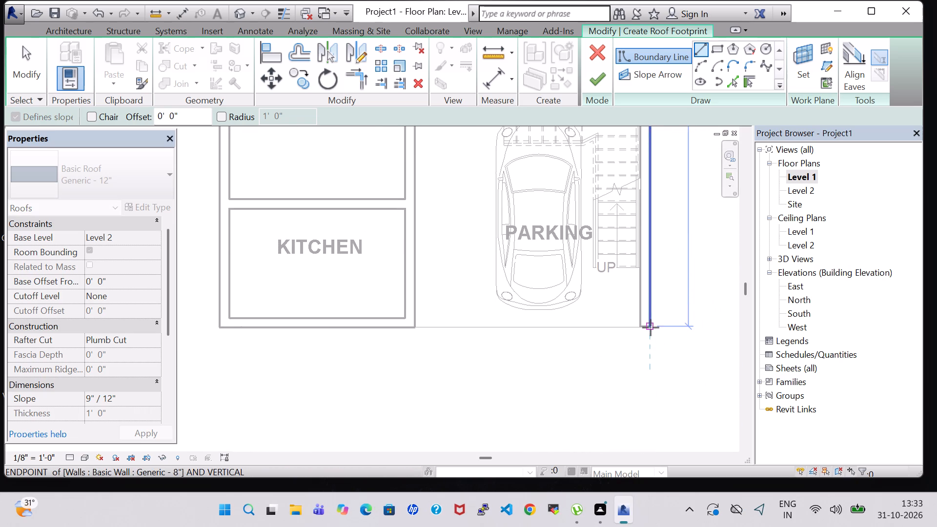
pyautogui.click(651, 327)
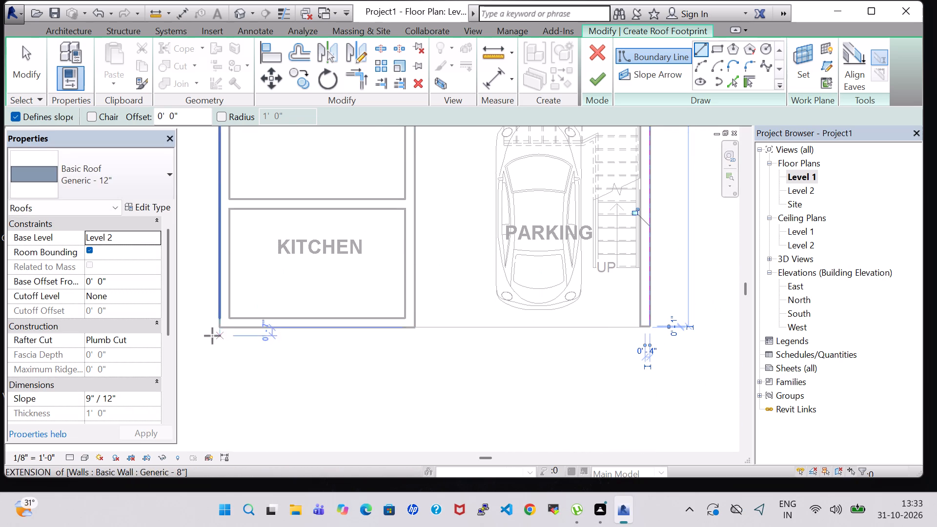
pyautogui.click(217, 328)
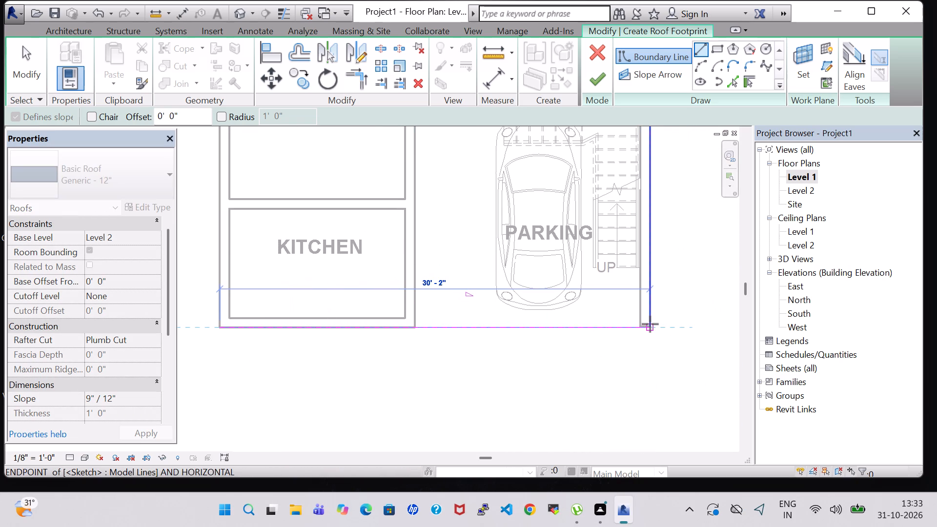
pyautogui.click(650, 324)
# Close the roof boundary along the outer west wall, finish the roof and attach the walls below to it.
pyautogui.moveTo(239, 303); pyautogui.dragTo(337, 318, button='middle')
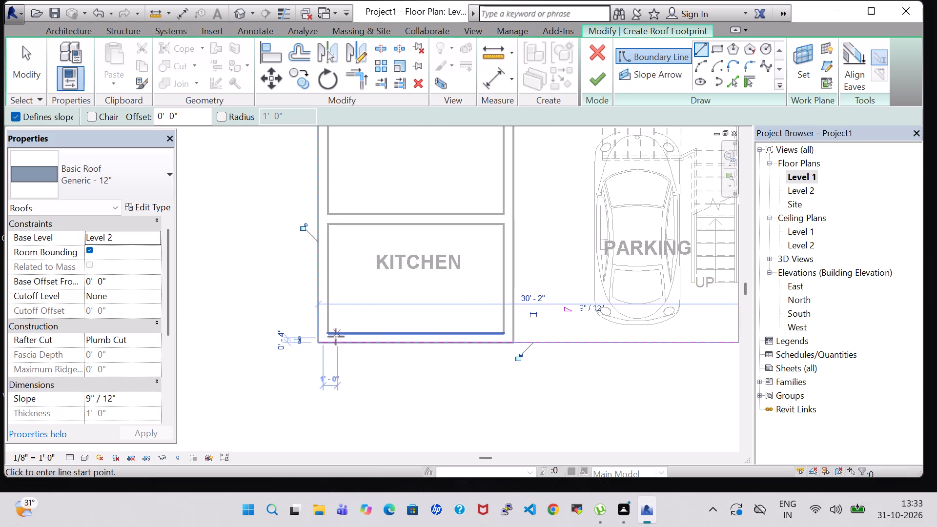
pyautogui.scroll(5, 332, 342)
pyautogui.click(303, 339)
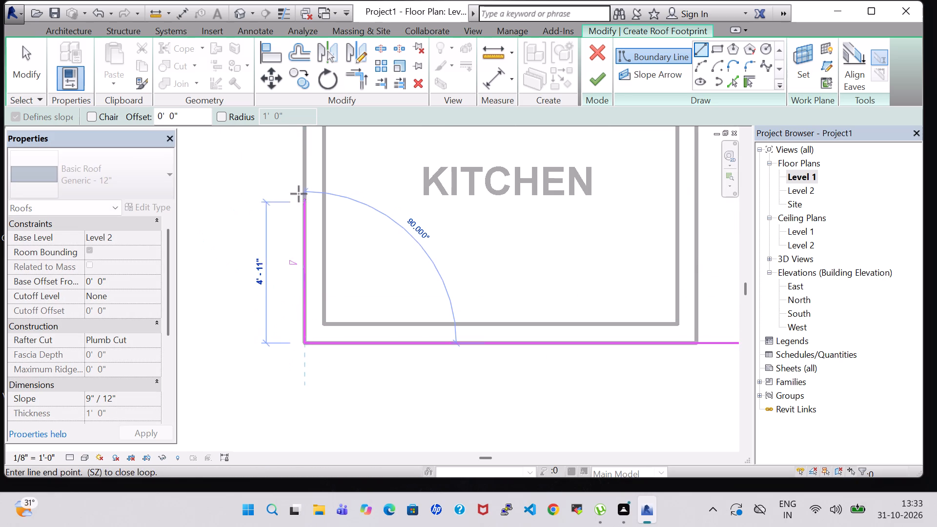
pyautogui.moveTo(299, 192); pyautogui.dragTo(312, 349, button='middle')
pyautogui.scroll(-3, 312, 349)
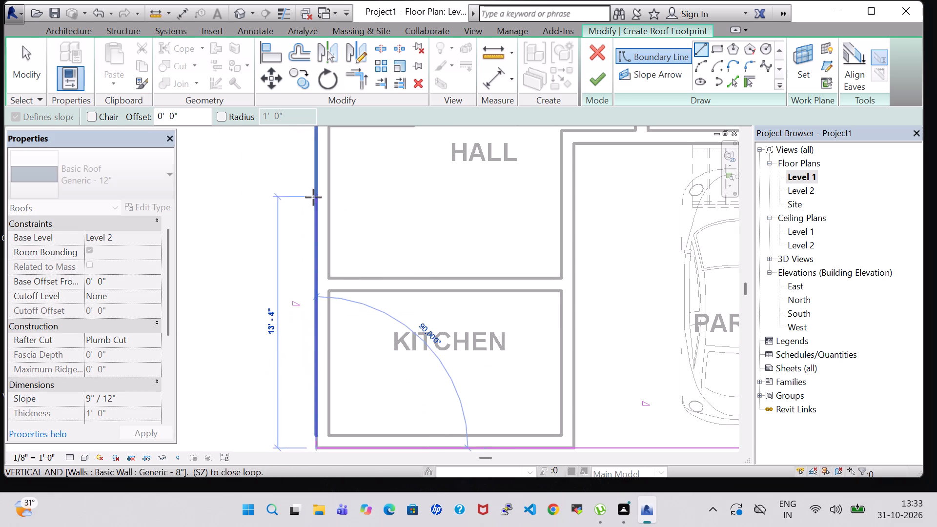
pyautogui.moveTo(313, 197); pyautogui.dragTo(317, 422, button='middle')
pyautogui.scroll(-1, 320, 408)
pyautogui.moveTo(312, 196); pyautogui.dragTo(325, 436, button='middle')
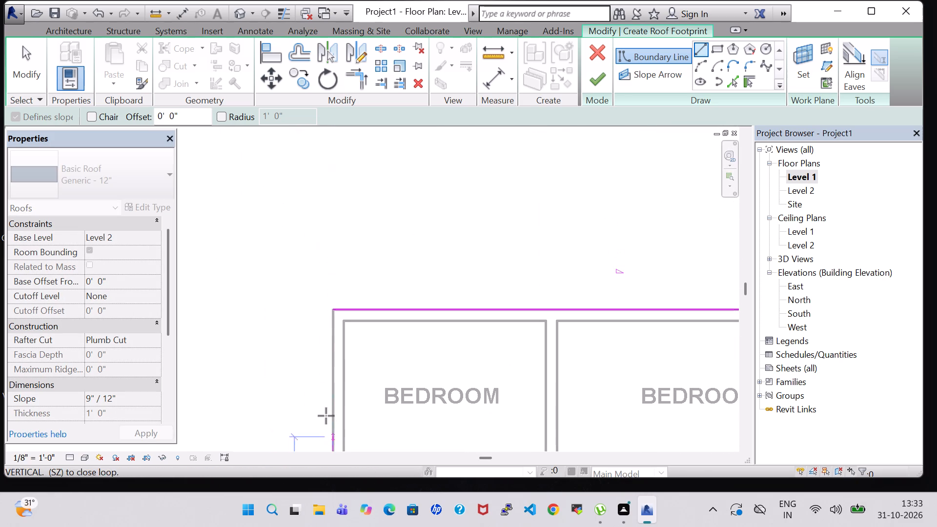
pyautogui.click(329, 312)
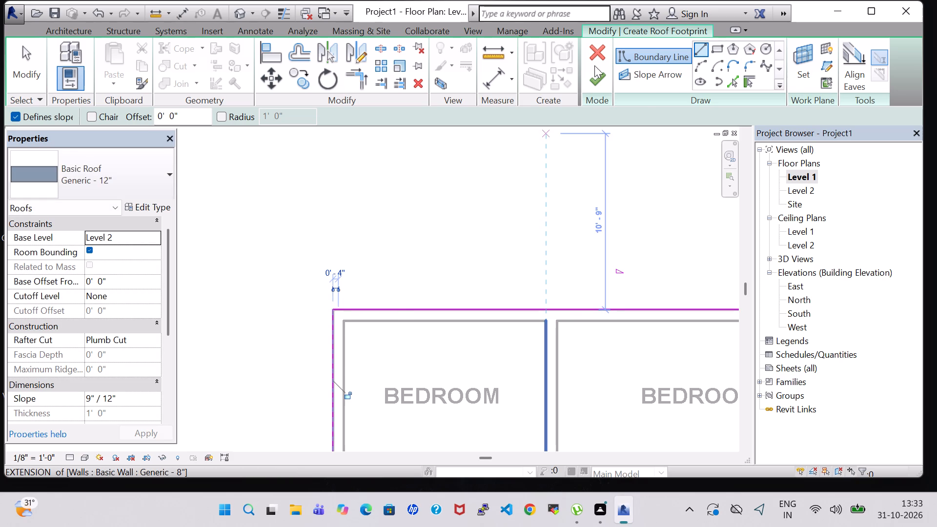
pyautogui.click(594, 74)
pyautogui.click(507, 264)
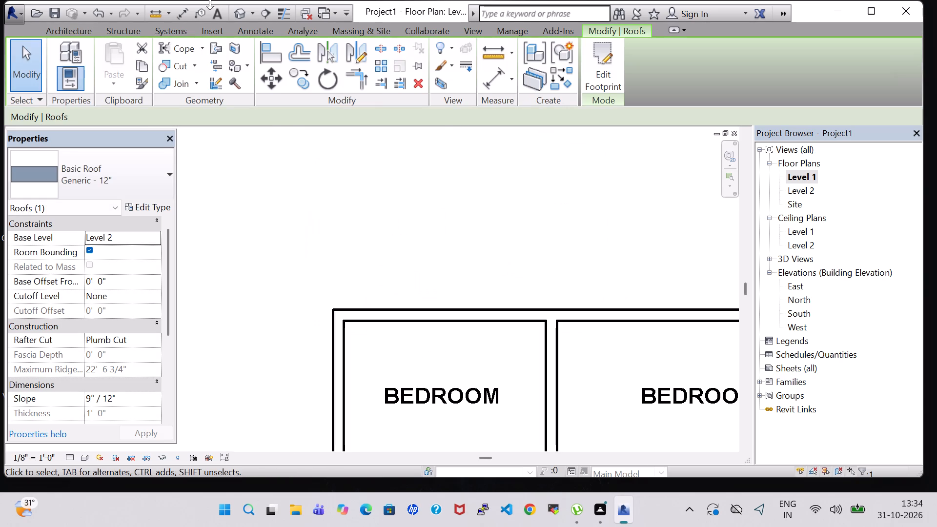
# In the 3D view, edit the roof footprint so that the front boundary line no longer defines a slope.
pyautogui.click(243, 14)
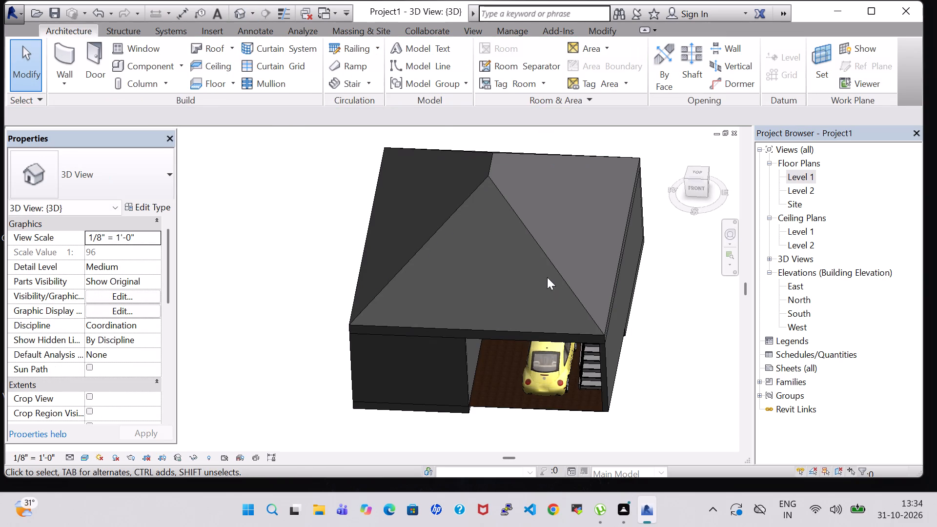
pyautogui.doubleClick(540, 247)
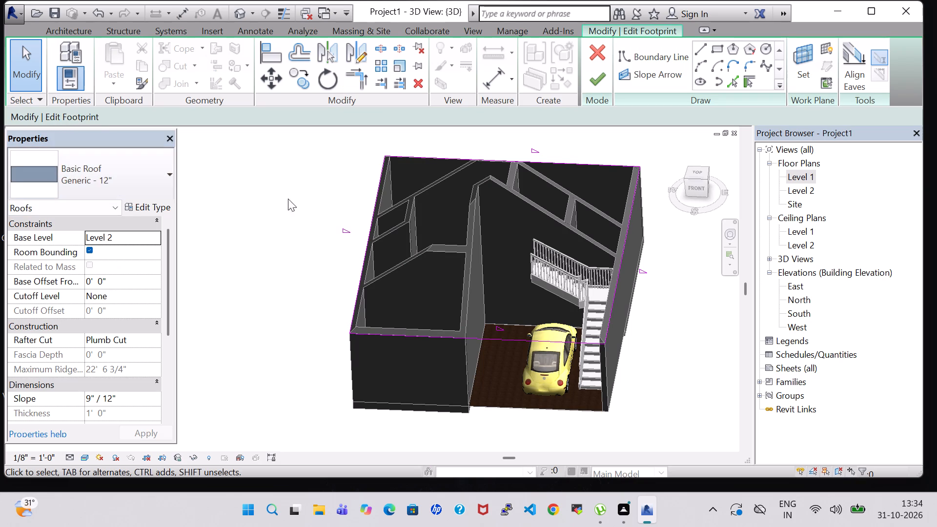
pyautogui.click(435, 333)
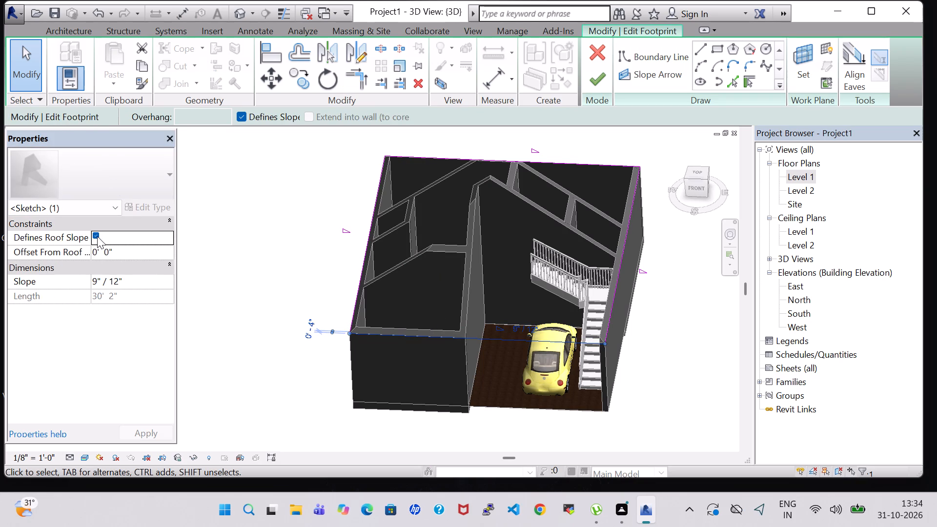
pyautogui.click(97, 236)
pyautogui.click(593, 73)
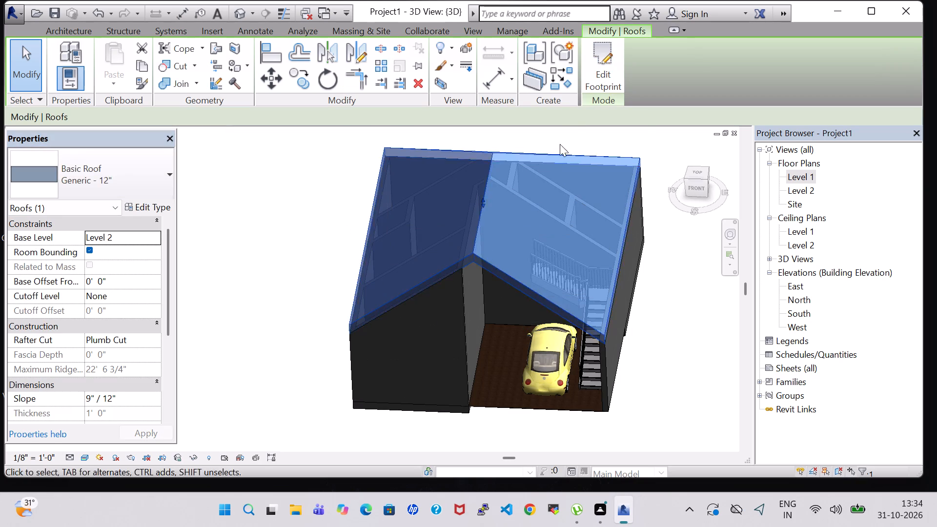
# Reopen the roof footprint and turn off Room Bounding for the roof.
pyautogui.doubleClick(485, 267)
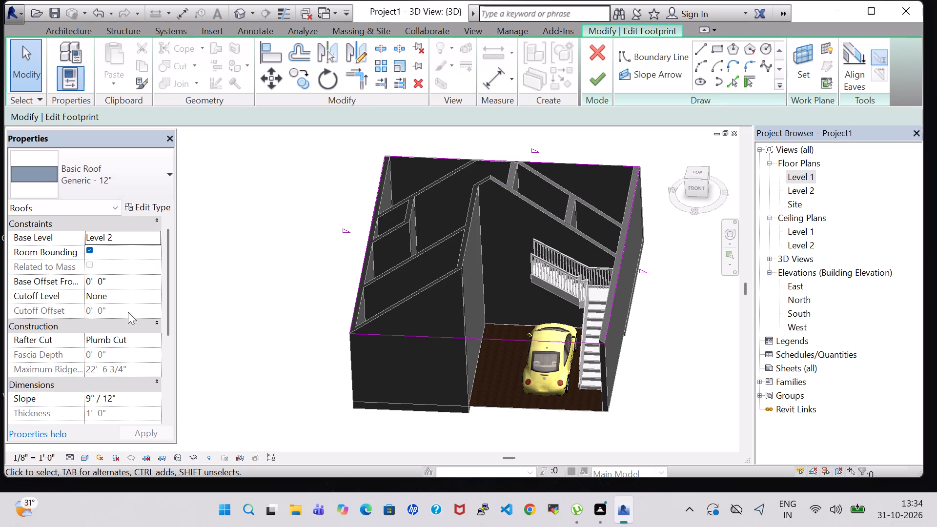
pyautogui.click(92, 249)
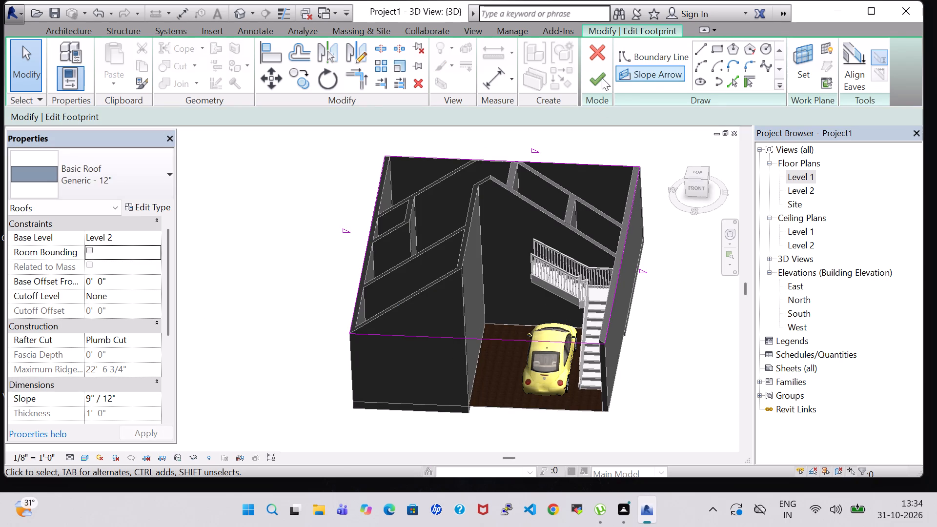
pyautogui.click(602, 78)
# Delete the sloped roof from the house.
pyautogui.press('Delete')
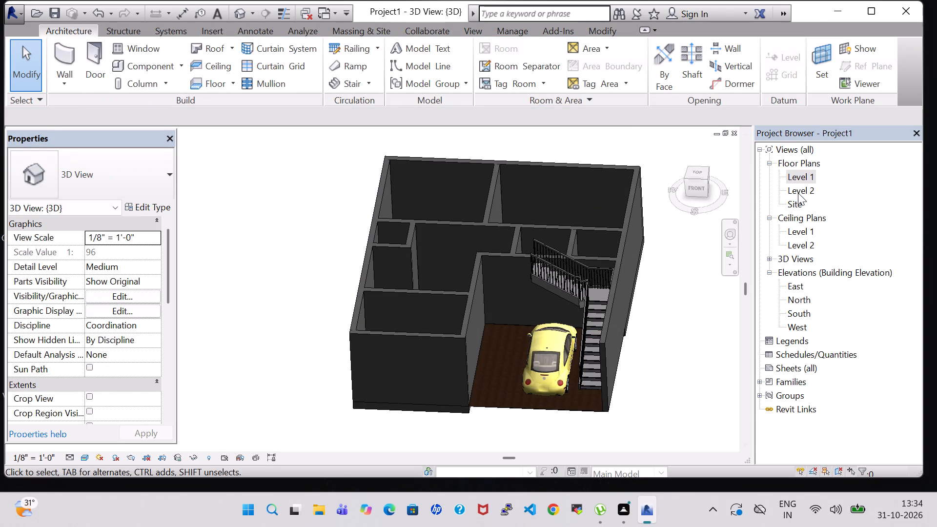
# In the Level 1 plan, start a Generic - 12" footprint roof based on Level 2, with Defines slope turned off.
pyautogui.doubleClick(798, 179)
pyautogui.scroll(-9, 598, 237)
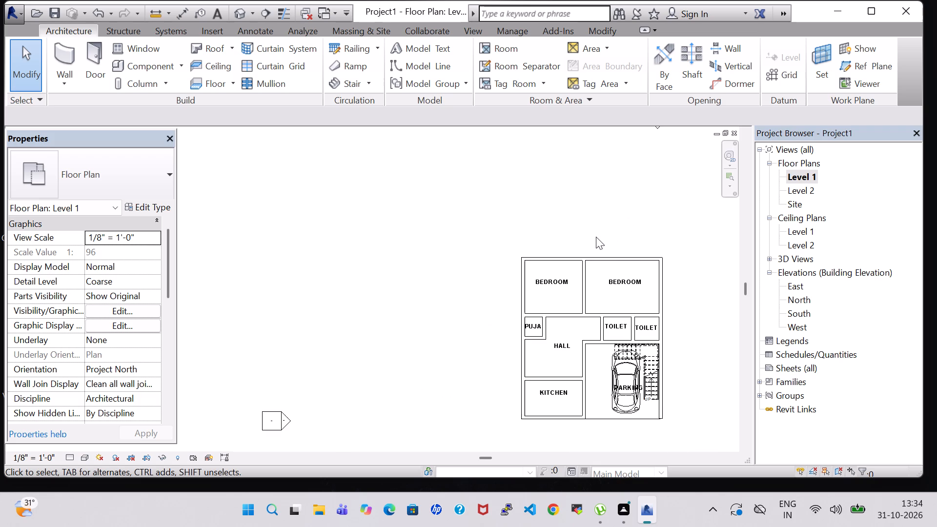
pyautogui.moveTo(683, 303); pyautogui.dragTo(556, 271, button='middle')
pyautogui.scroll(3, 552, 262)
pyautogui.moveTo(552, 262); pyautogui.dragTo(556, 237, button='middle')
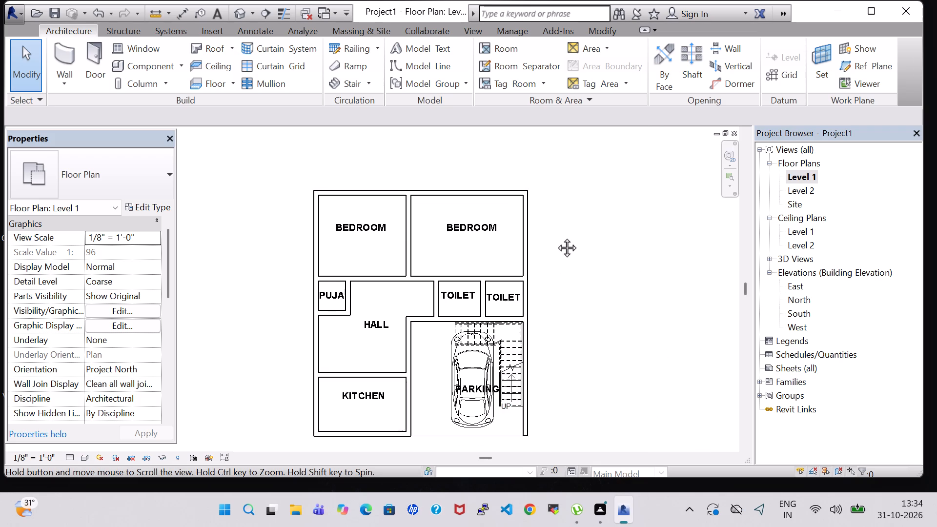
pyautogui.moveTo(556, 237); pyautogui.dragTo(568, 201, button='middle')
pyautogui.click(210, 50)
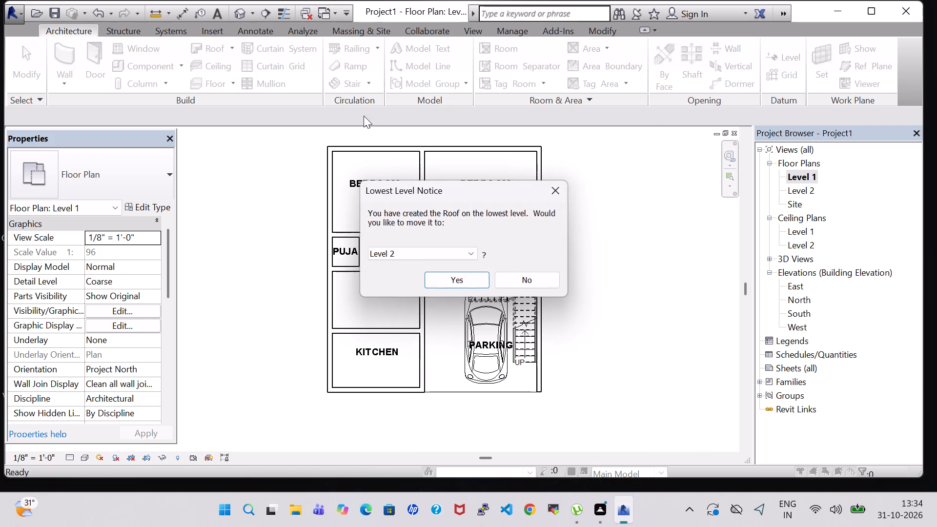
pyautogui.click(466, 280)
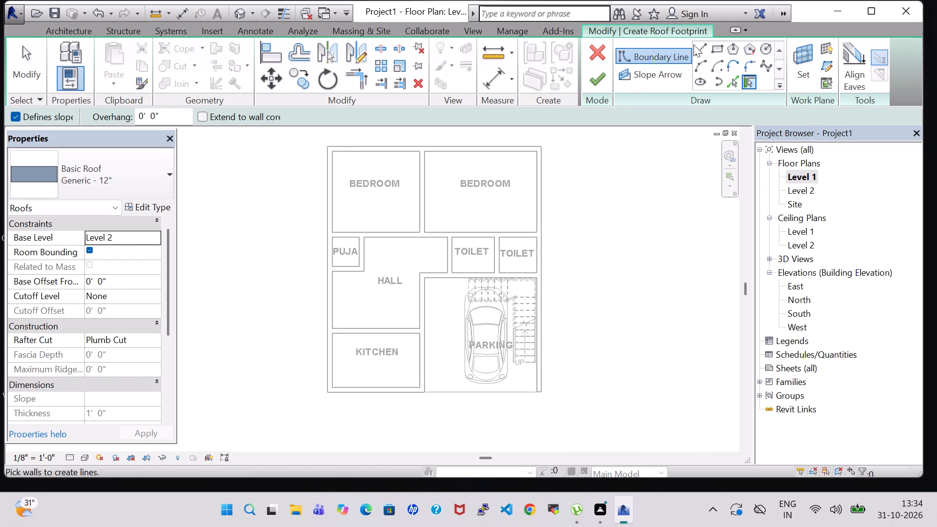
pyautogui.click(697, 44)
pyautogui.click(19, 116)
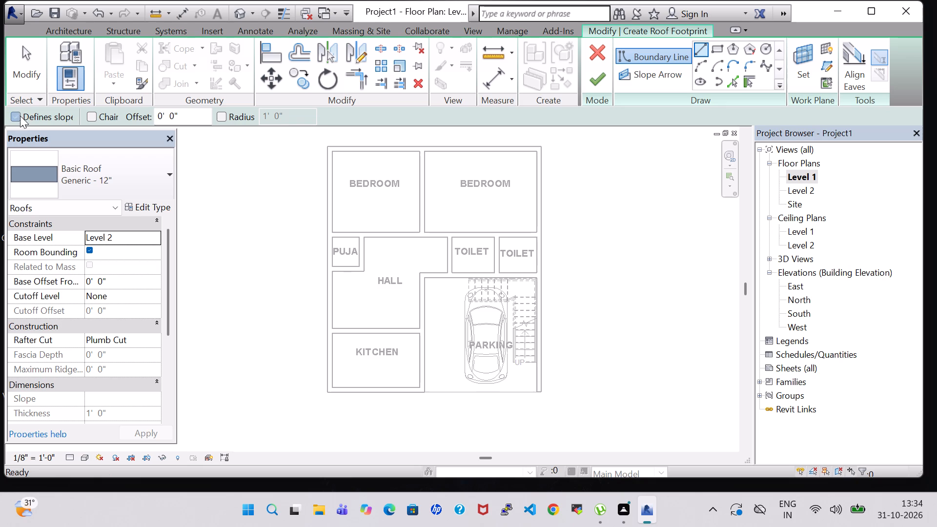
# Sketch a rectangular roof boundary between opposite outer corners of the house, finish the roof and attach the highlighted walls to it.
pyautogui.scroll(3, 339, 149)
pyautogui.click(322, 146)
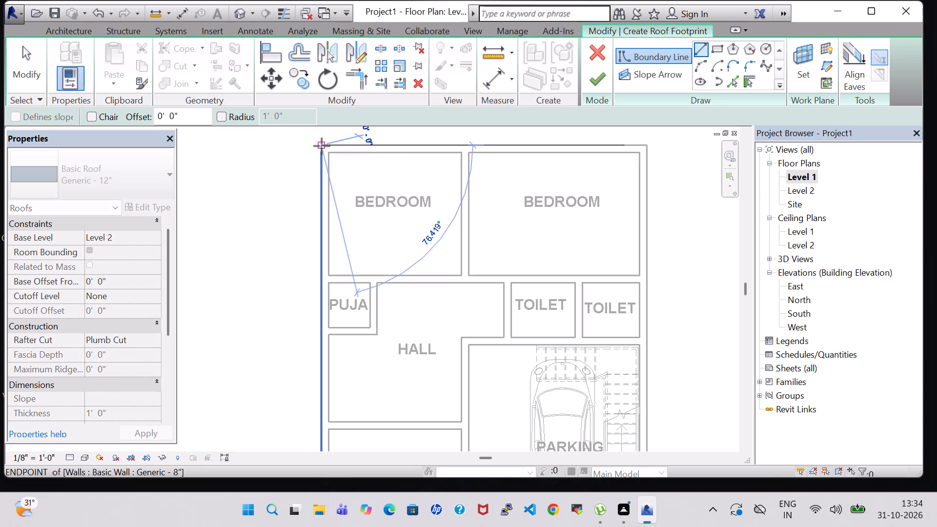
pyautogui.click(721, 53)
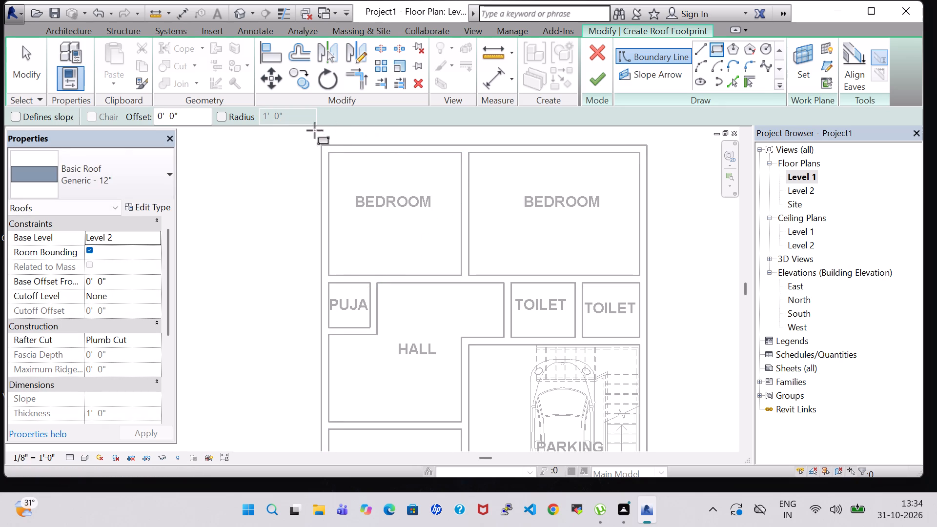
pyautogui.click(322, 144)
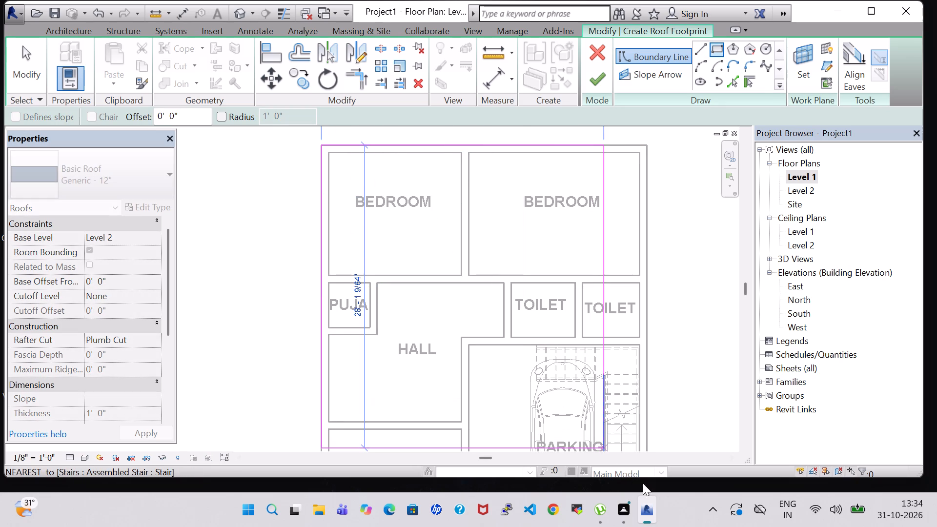
pyautogui.moveTo(599, 360); pyautogui.dragTo(552, 226, button='middle')
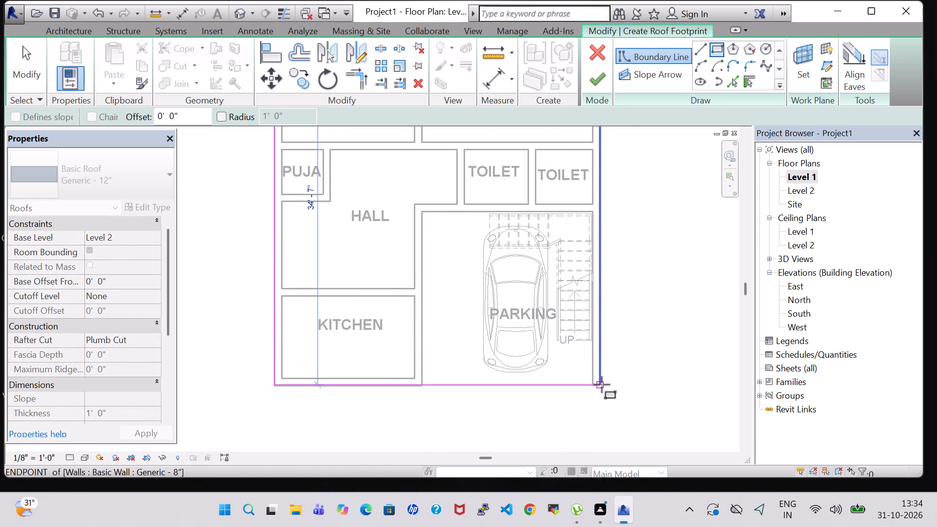
pyautogui.scroll(3, 602, 385)
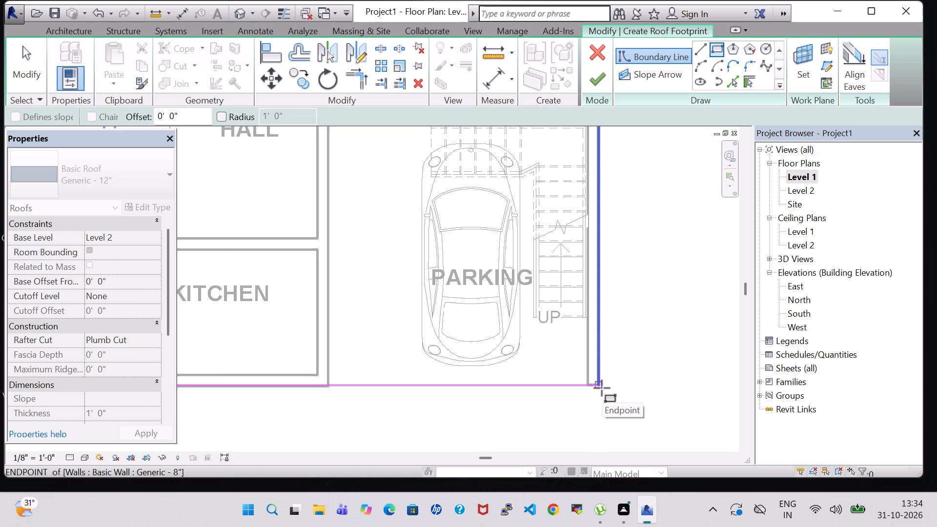
pyautogui.click(602, 388)
pyautogui.click(595, 84)
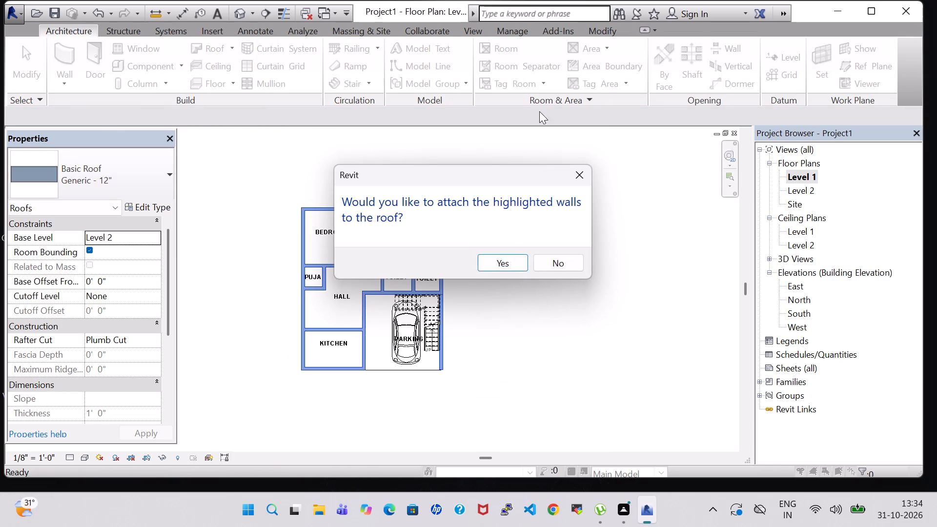
pyautogui.click(522, 262)
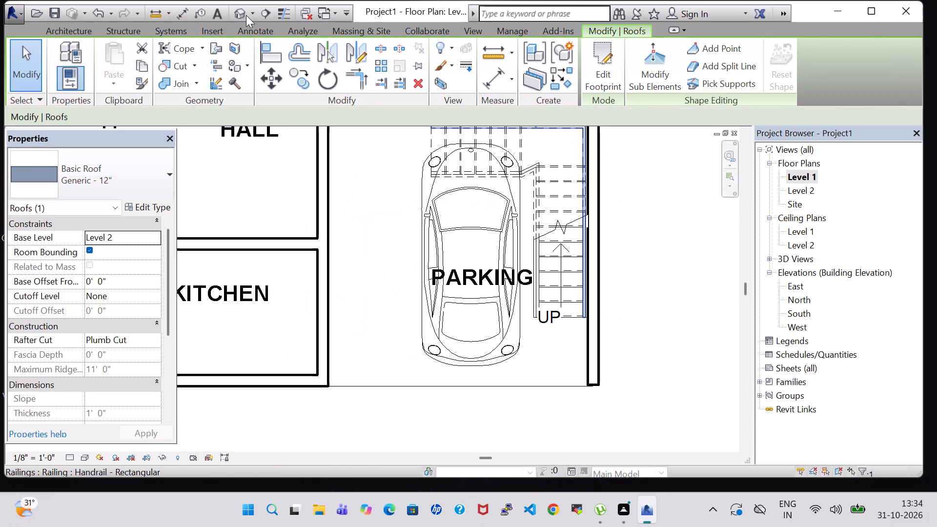
# In the 3D view, change the flat roof's type to Steel Truss - Insulation on Metal Deck - EPDM.
pyautogui.click(246, 15)
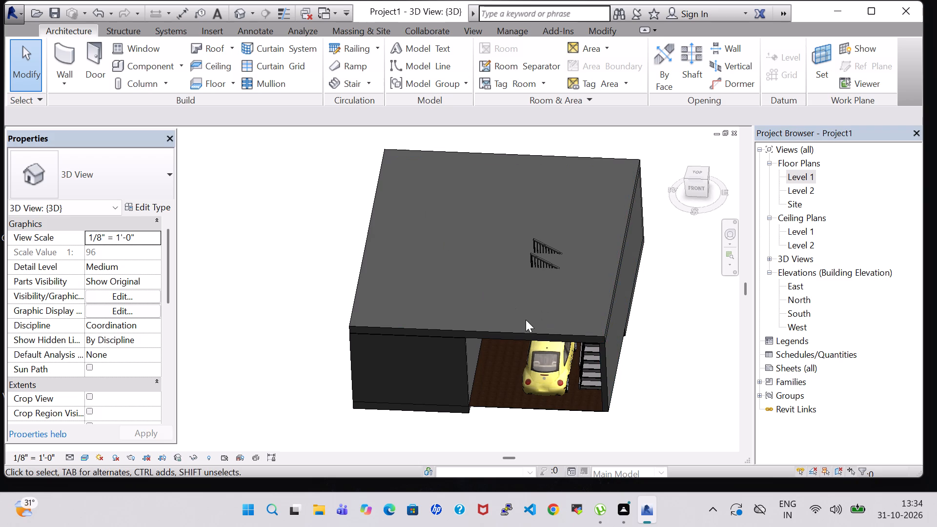
pyautogui.click(525, 336)
pyautogui.click(112, 181)
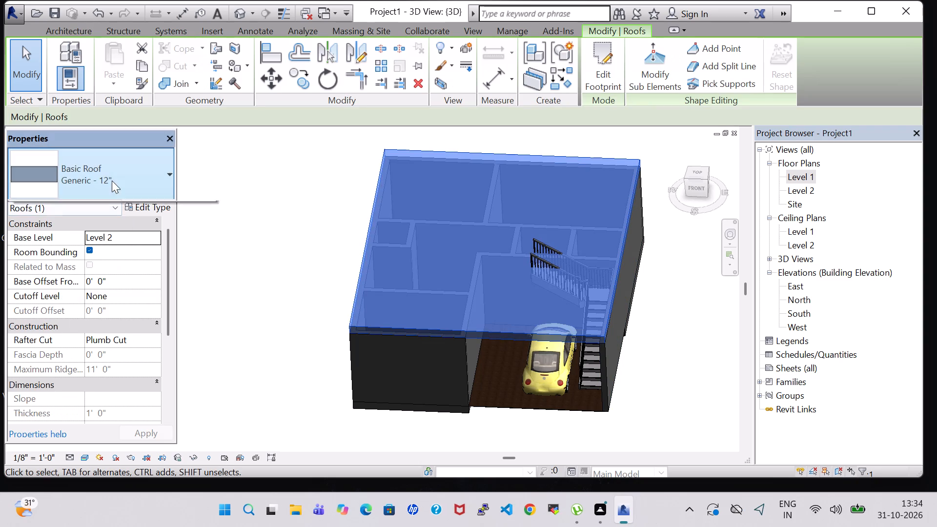
pyautogui.click(119, 368)
pyautogui.click(198, 324)
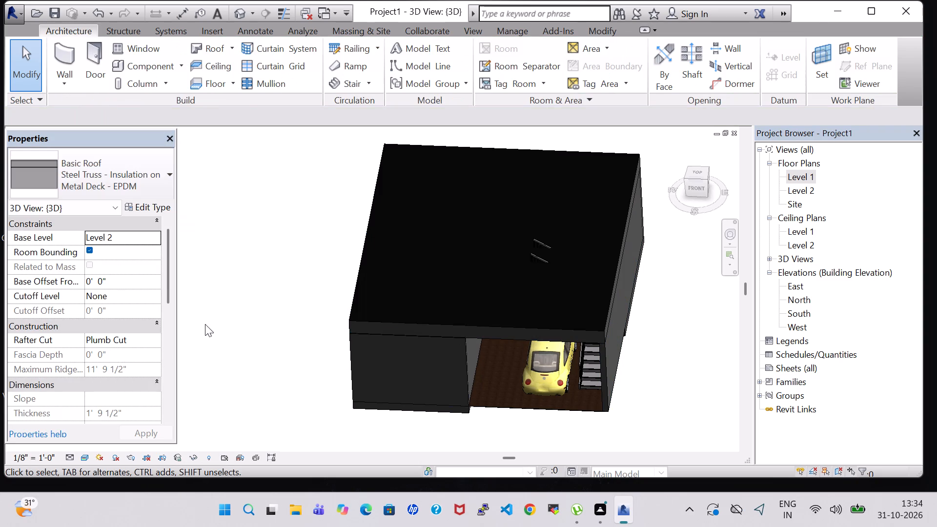
# Open the house floor's boundary for editing in the Level 1 plan and delete the boundary line along the wall between toilets and parking.
pyautogui.keyDown('shift'); pyautogui.moveTo(668, 366); pyautogui.dragTo(661, 250, button='middle'); pyautogui.keyUp('shift')
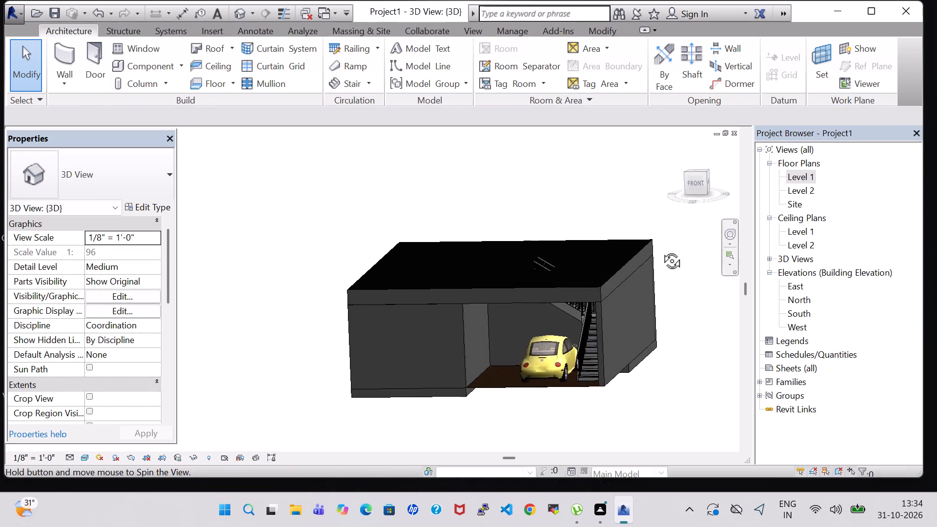
pyautogui.keyDown('shift'); pyautogui.moveTo(661, 250); pyautogui.dragTo(660, 246, button='middle'); pyautogui.keyUp('shift')
pyautogui.keyDown('shift'); pyautogui.moveTo(664, 348); pyautogui.dragTo(680, 360, button='middle'); pyautogui.keyUp('shift')
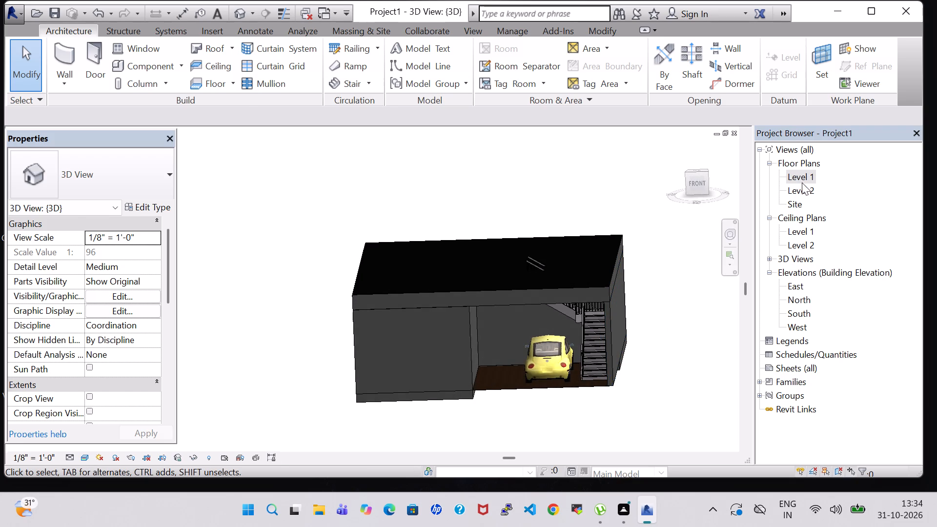
pyautogui.click(802, 182)
pyautogui.keyDown('shift'); pyautogui.moveTo(480, 421); pyautogui.dragTo(494, 370, button='middle'); pyautogui.keyUp('shift')
pyautogui.keyDown('shift'); pyautogui.moveTo(516, 424); pyautogui.dragTo(521, 375, button='middle'); pyautogui.keyUp('shift')
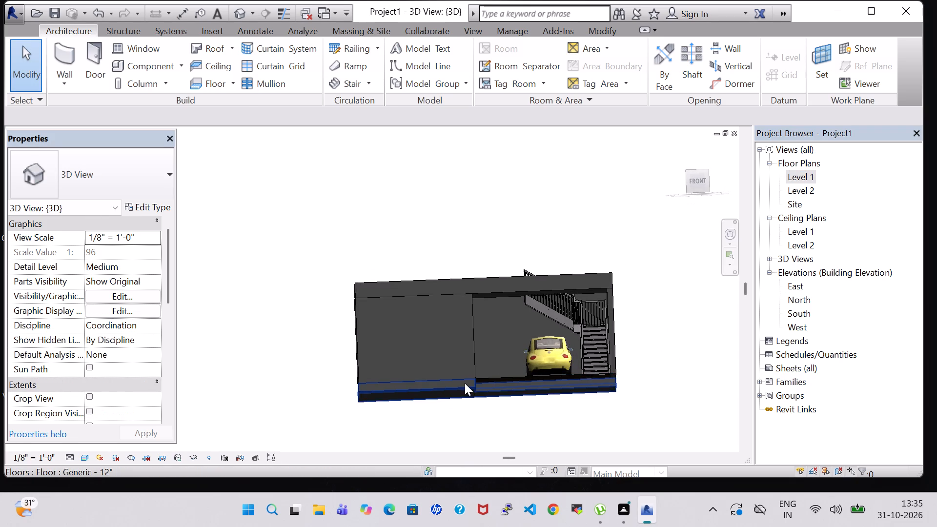
pyautogui.doubleClick(460, 384)
pyautogui.doubleClick(800, 177)
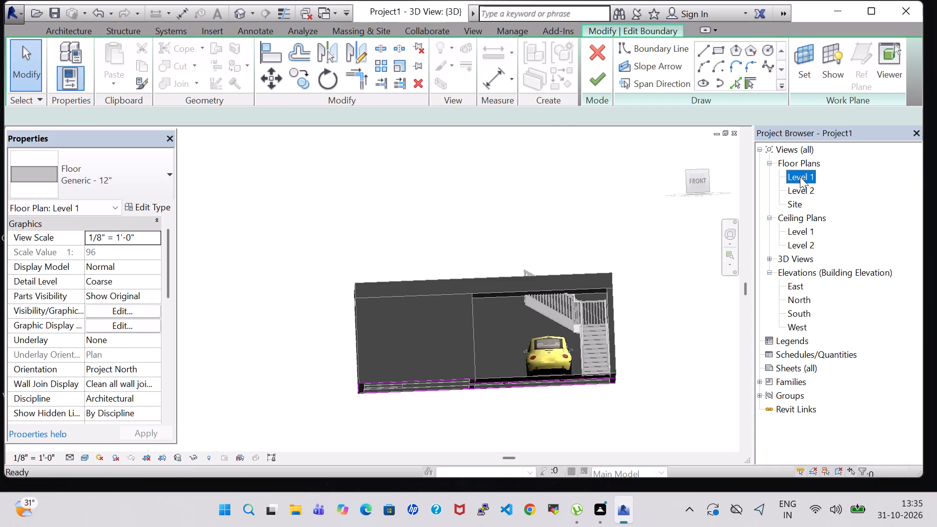
pyautogui.scroll(-3, 545, 269)
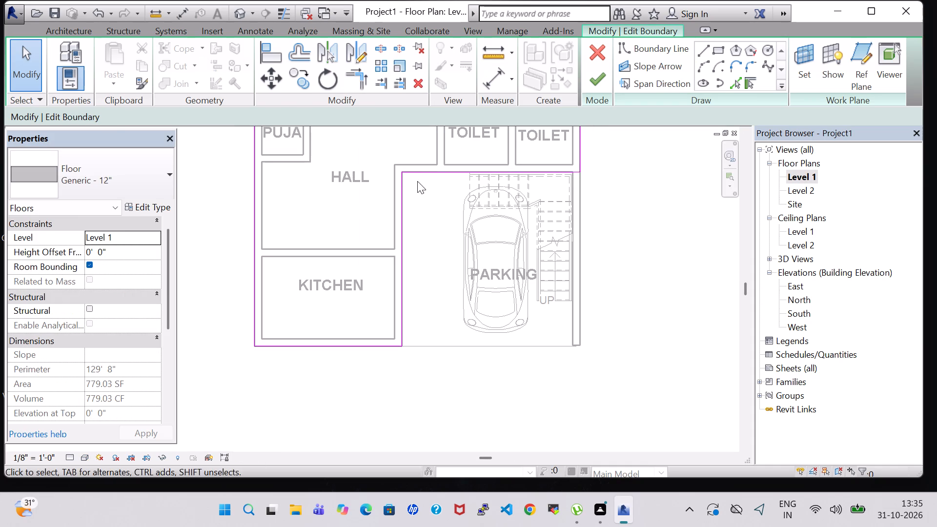
pyautogui.click(422, 172)
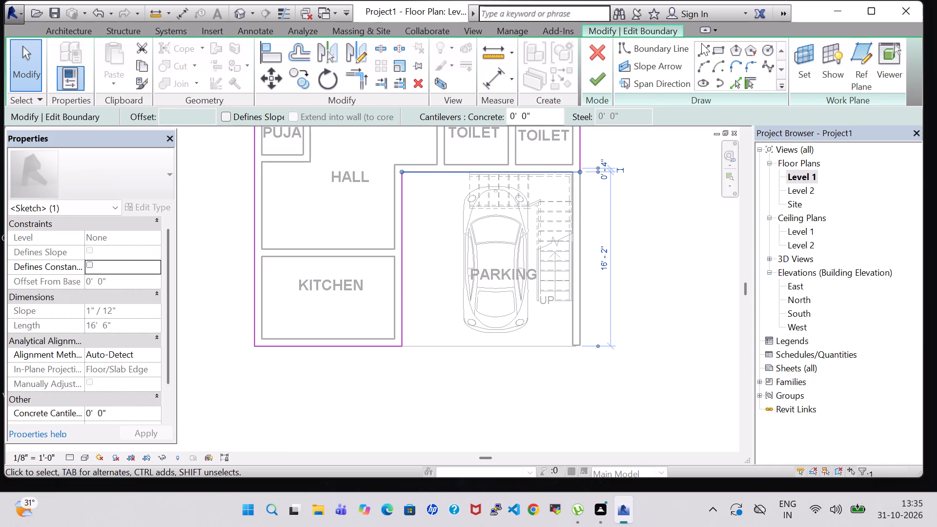
pyautogui.click(703, 50)
pyautogui.scroll(3, 520, 234)
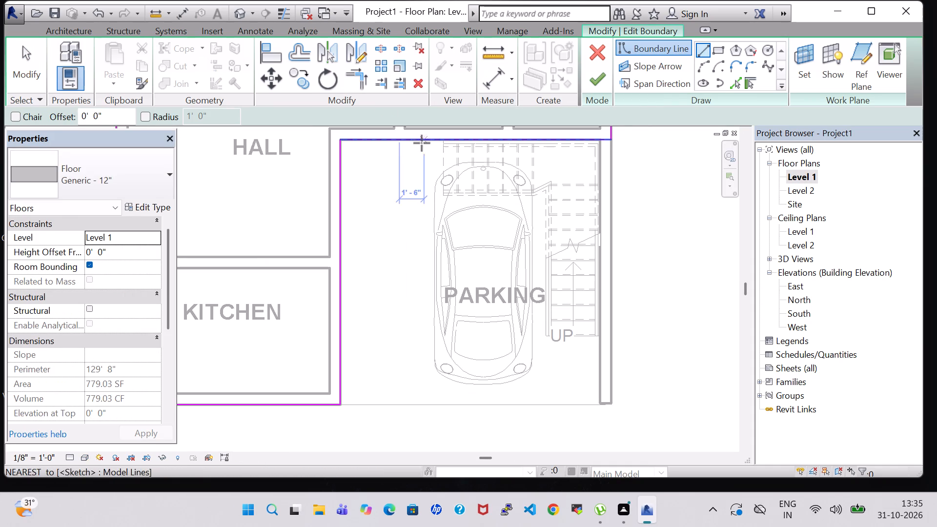
pyautogui.press('Escape')
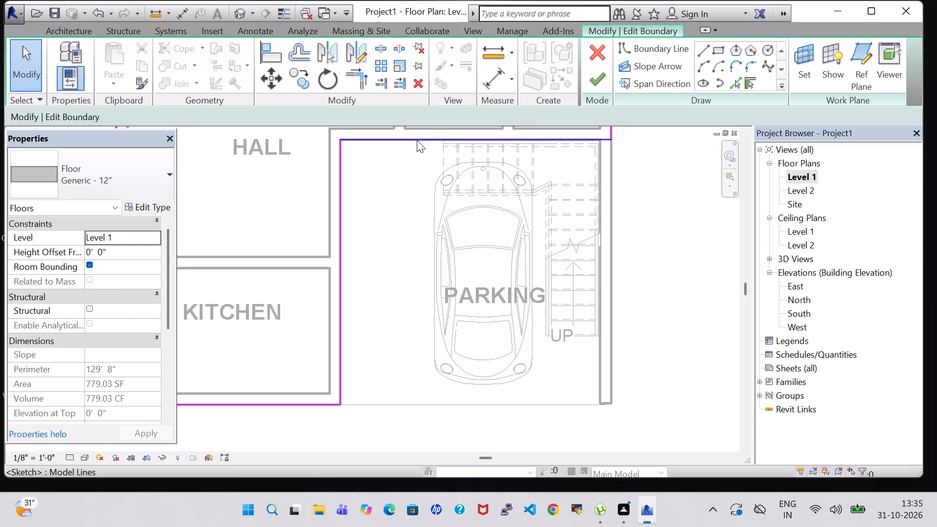
pyautogui.click(417, 140)
pyautogui.press('Delete')
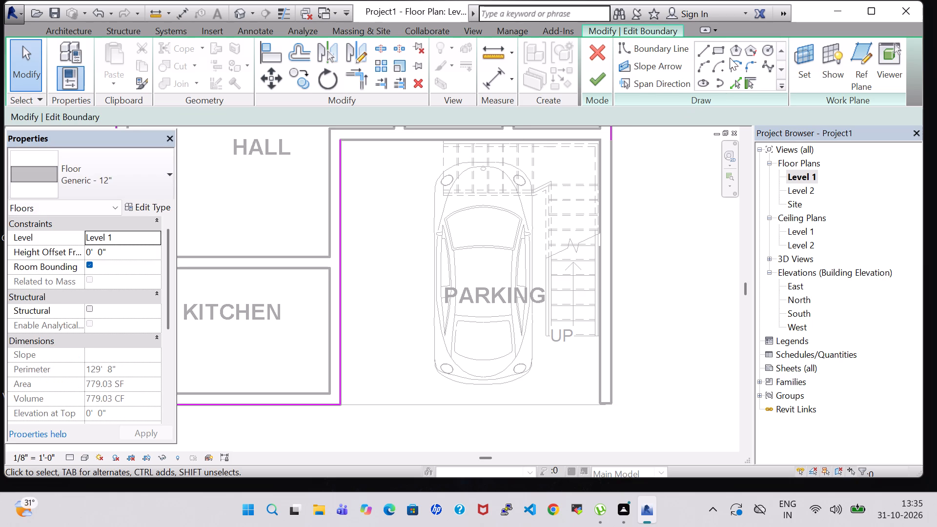
# Draw floor boundary lines 16' 6" across the parking's front edge and up the outer east wall to the existing boundary.
pyautogui.click(698, 48)
pyautogui.click(338, 404)
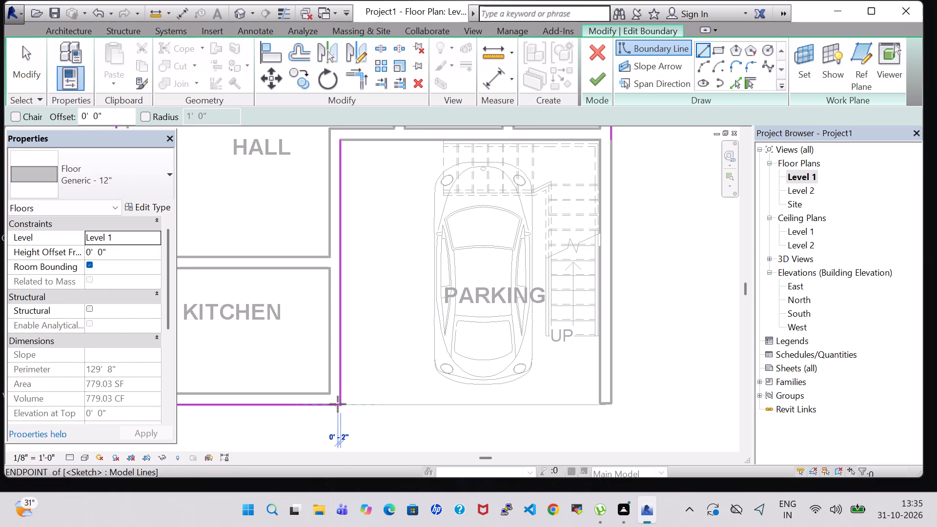
pyautogui.scroll(5, 610, 408)
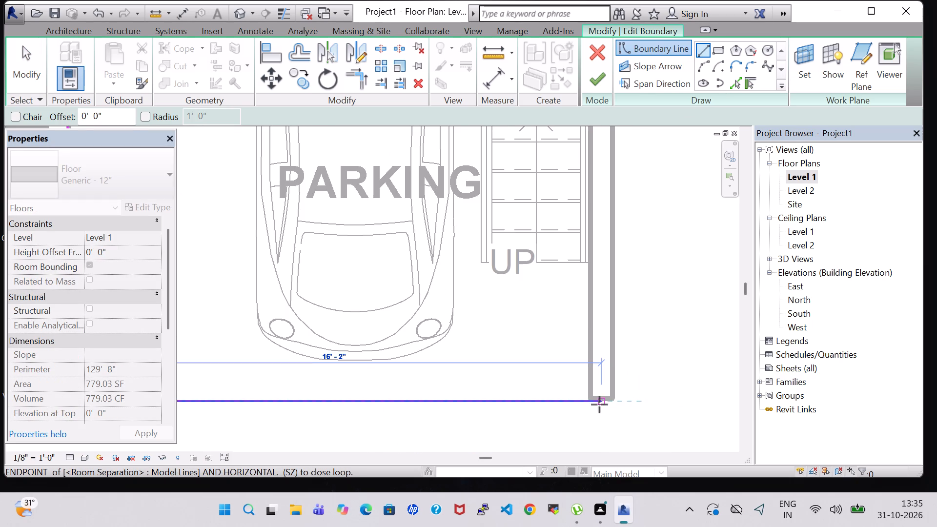
pyautogui.click(611, 397)
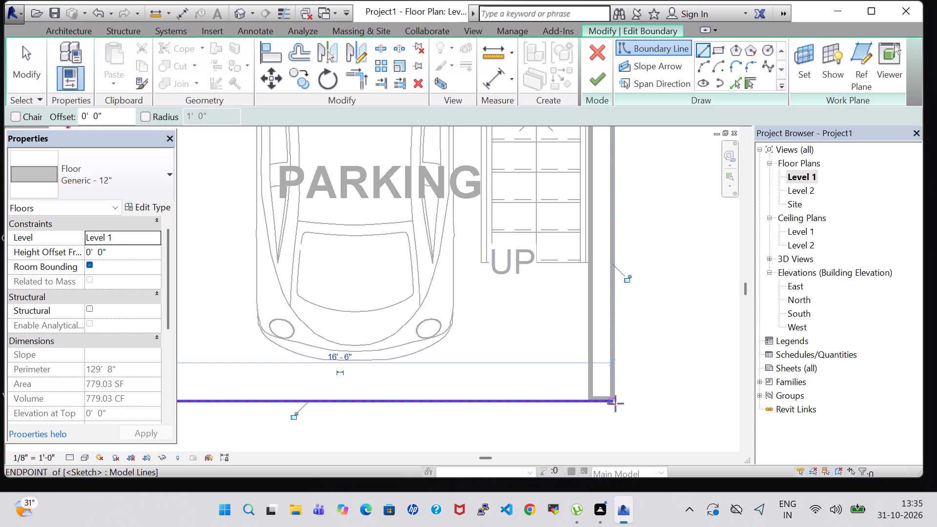
pyautogui.click(608, 400)
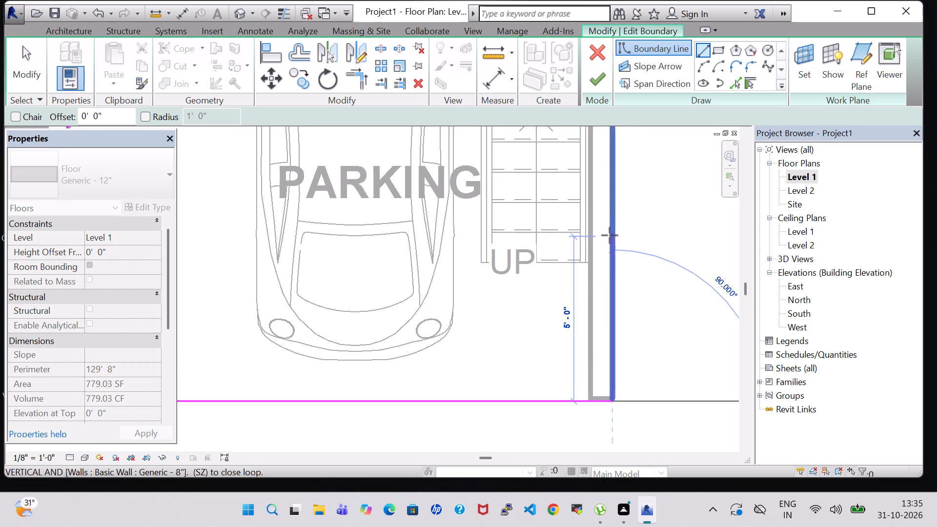
pyautogui.moveTo(610, 235); pyautogui.dragTo(655, 472, button='middle')
pyautogui.moveTo(651, 205); pyautogui.dragTo(648, 432, button='middle')
pyautogui.scroll(-3, 641, 183)
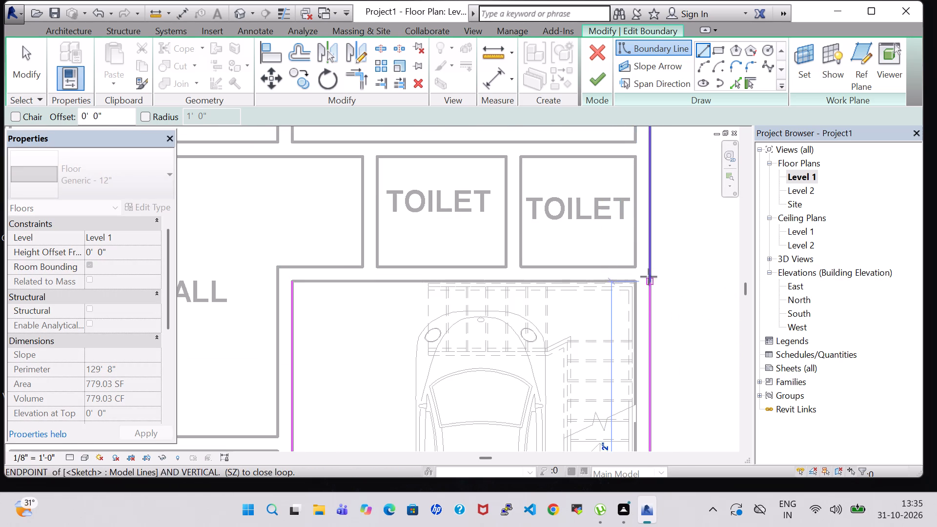
pyautogui.scroll(3, 649, 295)
pyautogui.click(652, 276)
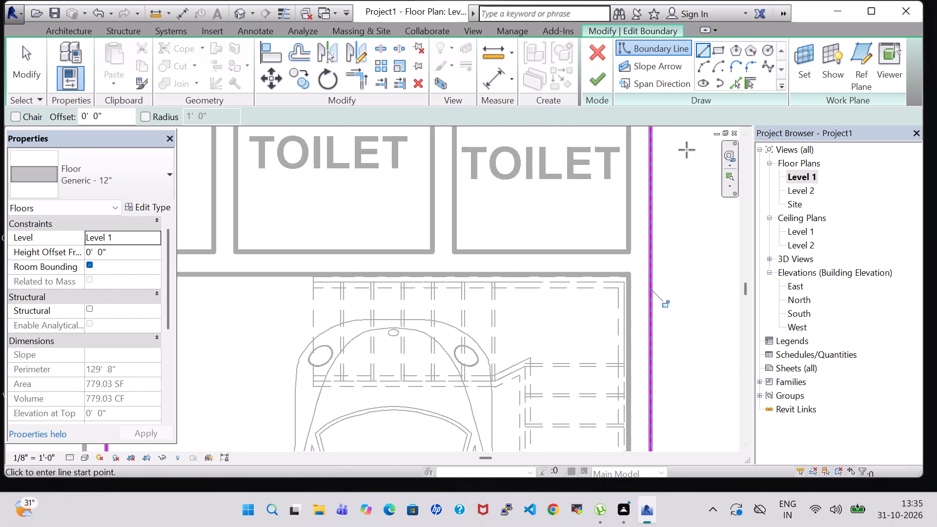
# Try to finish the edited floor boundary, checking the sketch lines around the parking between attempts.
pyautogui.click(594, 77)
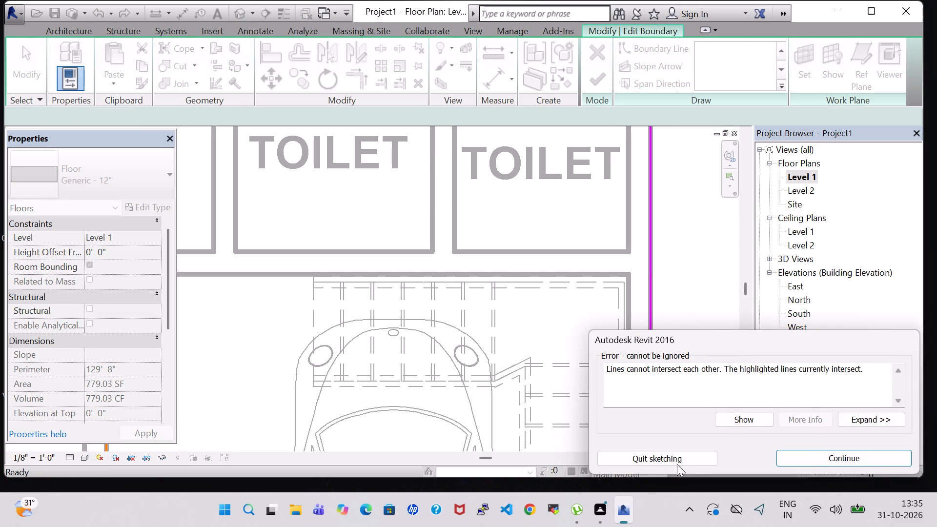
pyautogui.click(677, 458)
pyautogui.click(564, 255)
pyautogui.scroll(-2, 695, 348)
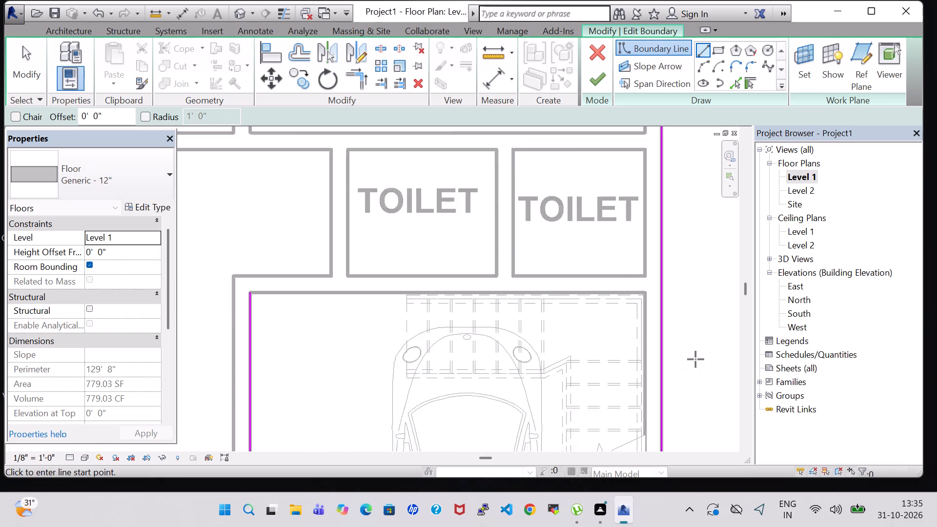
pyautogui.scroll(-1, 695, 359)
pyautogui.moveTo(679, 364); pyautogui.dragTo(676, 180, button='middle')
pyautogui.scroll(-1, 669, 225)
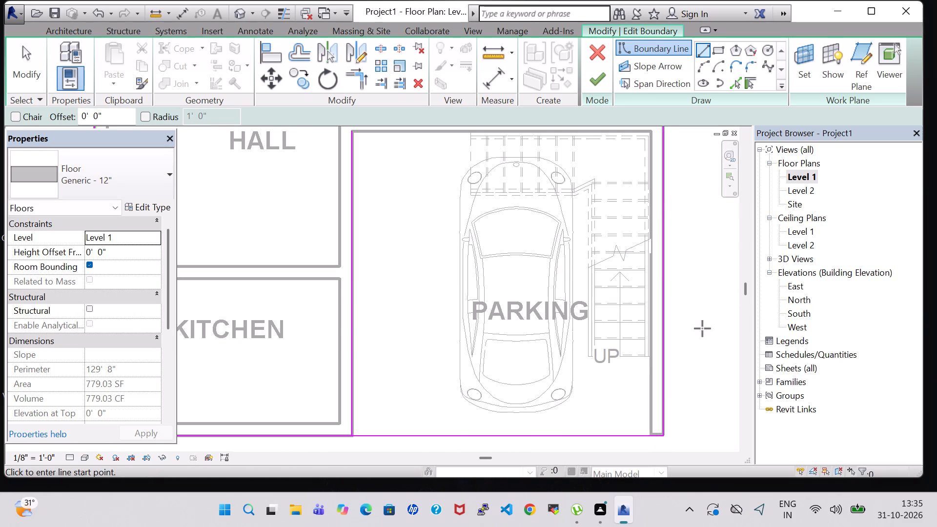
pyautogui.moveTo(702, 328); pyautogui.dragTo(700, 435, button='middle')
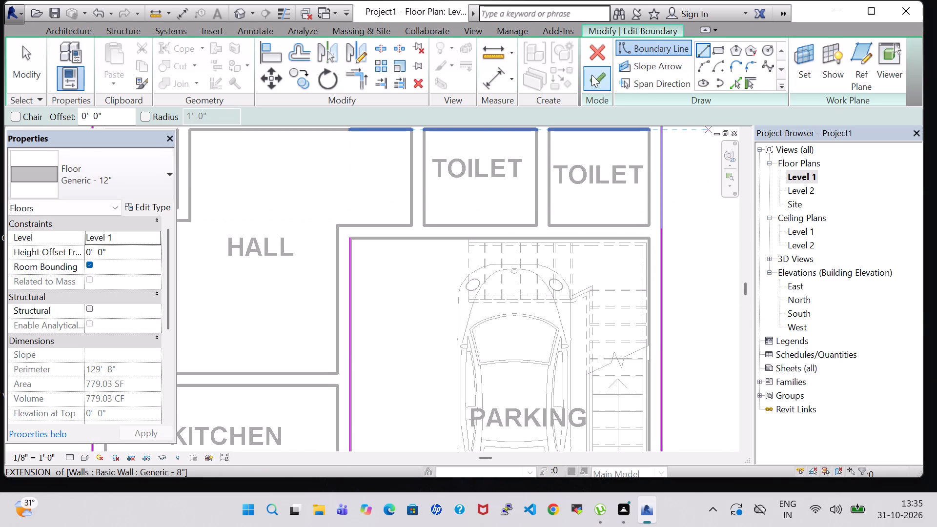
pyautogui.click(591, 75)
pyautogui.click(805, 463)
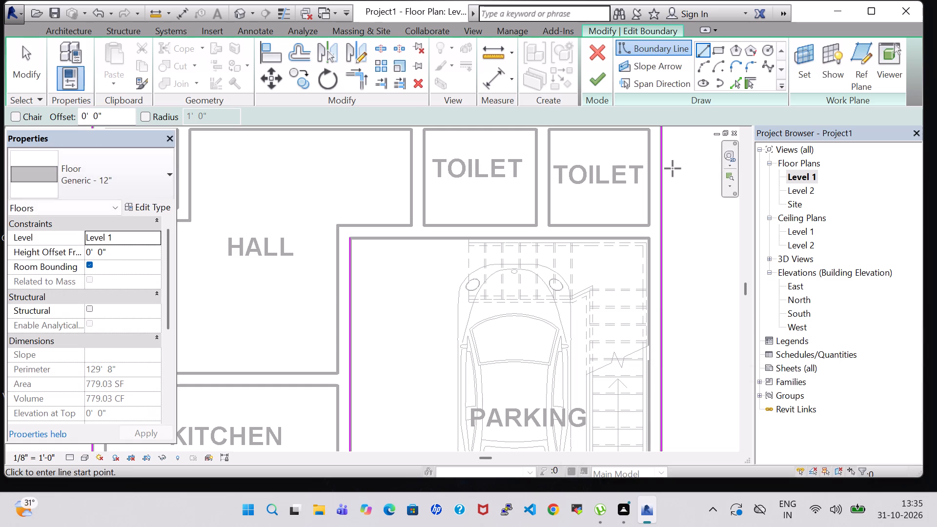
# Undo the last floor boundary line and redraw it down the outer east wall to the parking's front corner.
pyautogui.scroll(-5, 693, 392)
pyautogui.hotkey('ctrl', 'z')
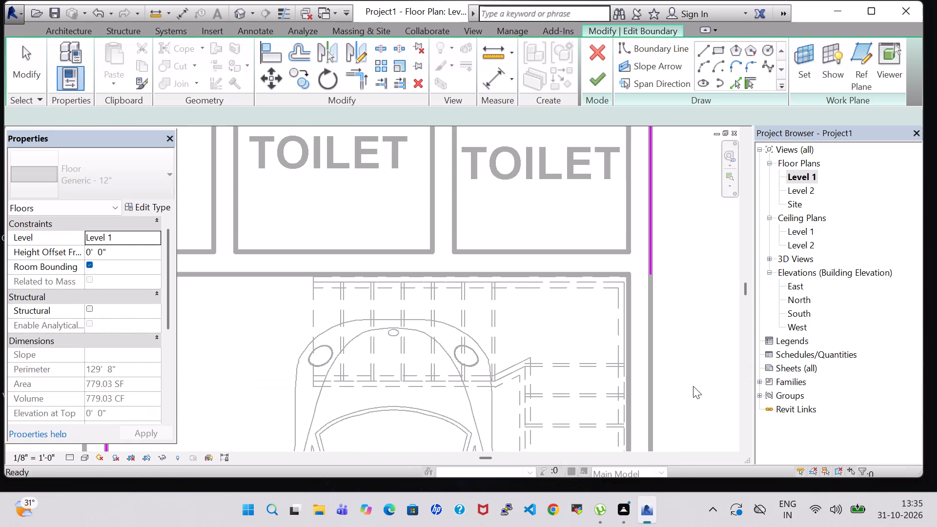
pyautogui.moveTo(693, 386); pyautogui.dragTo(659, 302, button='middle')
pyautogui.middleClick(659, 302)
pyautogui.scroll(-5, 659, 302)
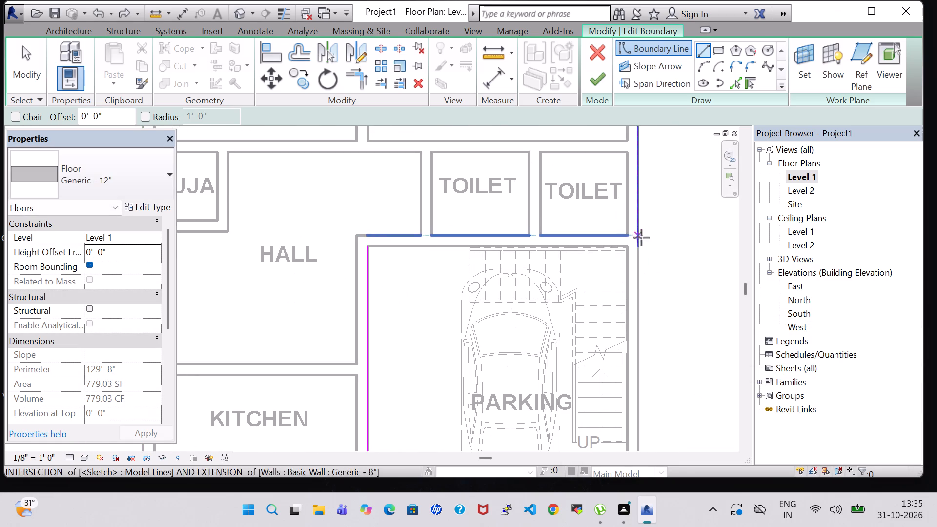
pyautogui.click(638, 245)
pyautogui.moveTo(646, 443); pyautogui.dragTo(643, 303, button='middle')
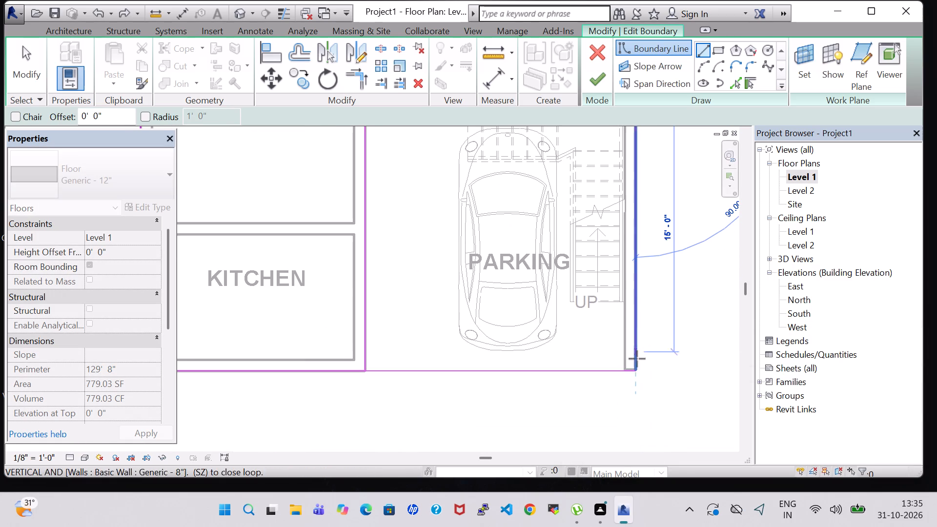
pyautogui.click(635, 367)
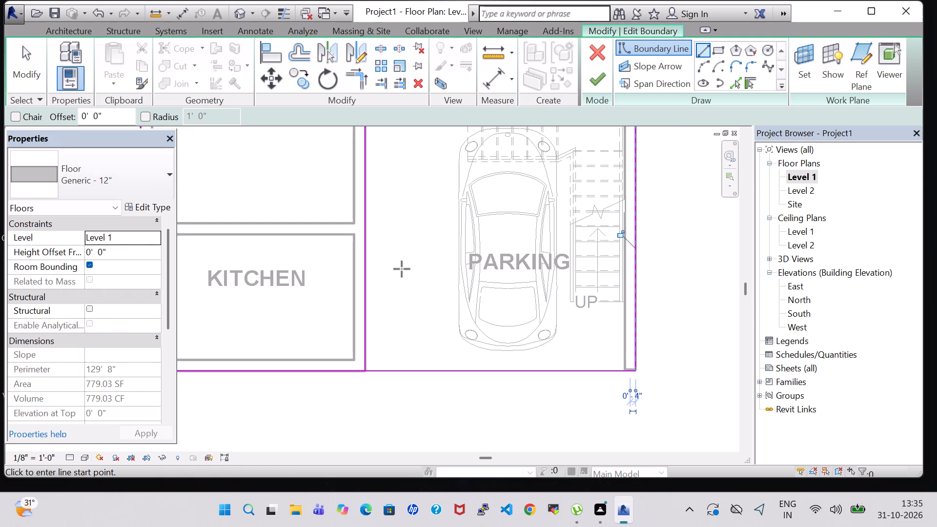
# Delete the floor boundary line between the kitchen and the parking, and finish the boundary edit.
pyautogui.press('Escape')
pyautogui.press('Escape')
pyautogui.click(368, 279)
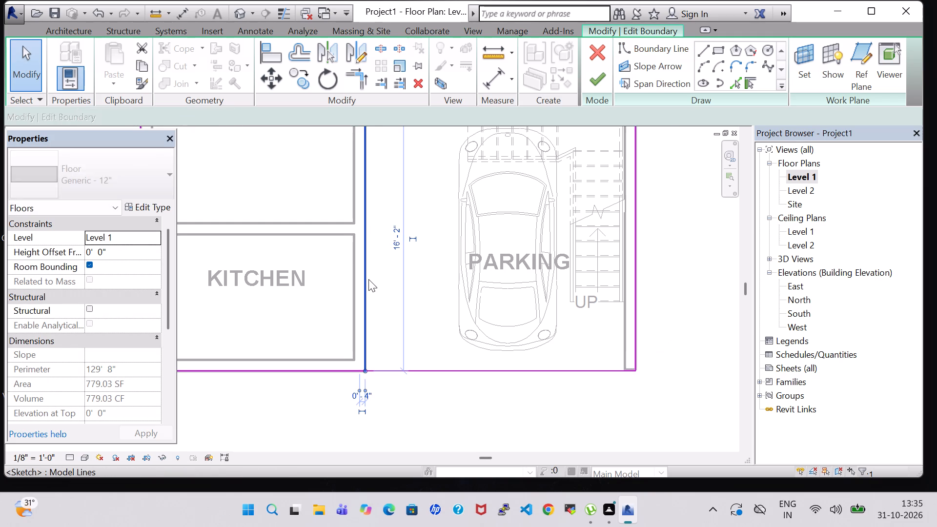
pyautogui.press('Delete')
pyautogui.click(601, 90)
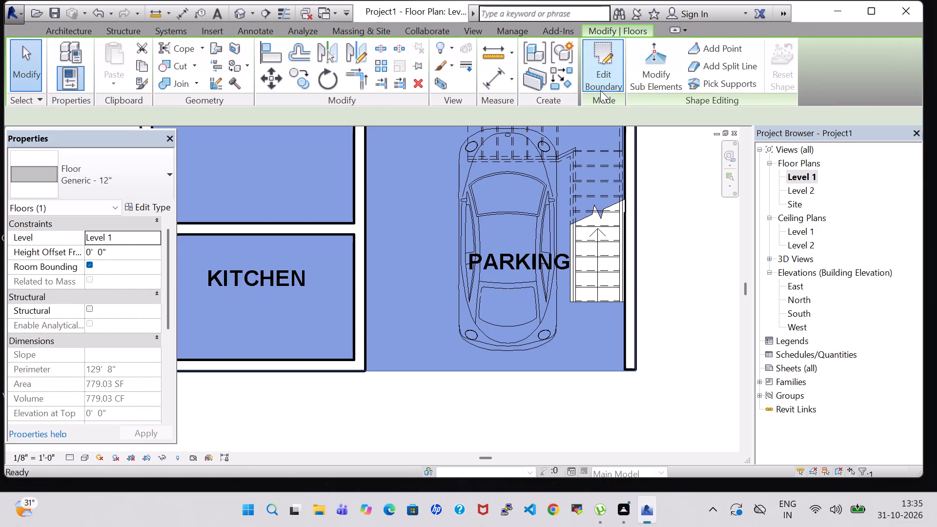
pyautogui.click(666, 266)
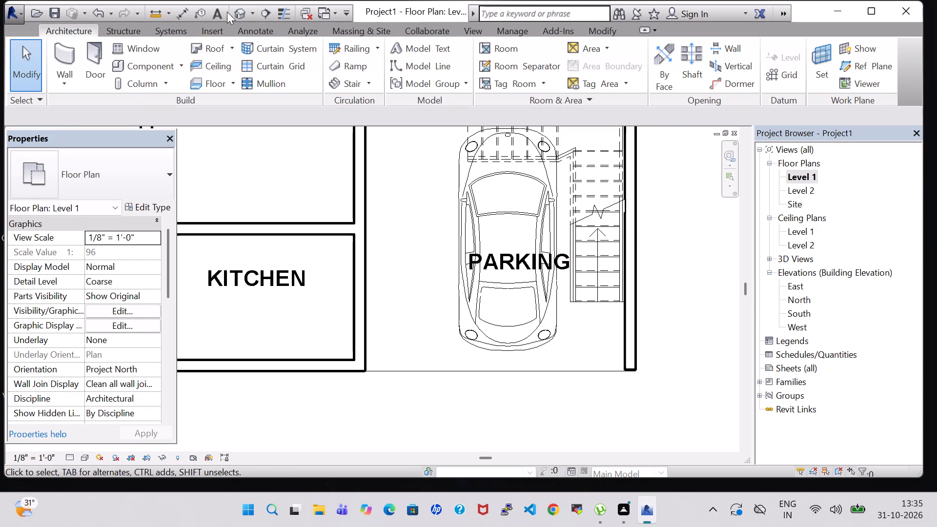
# Examine the extended floor under the car and stair from several angles in the 3D view.
pyautogui.doubleClick(241, 13)
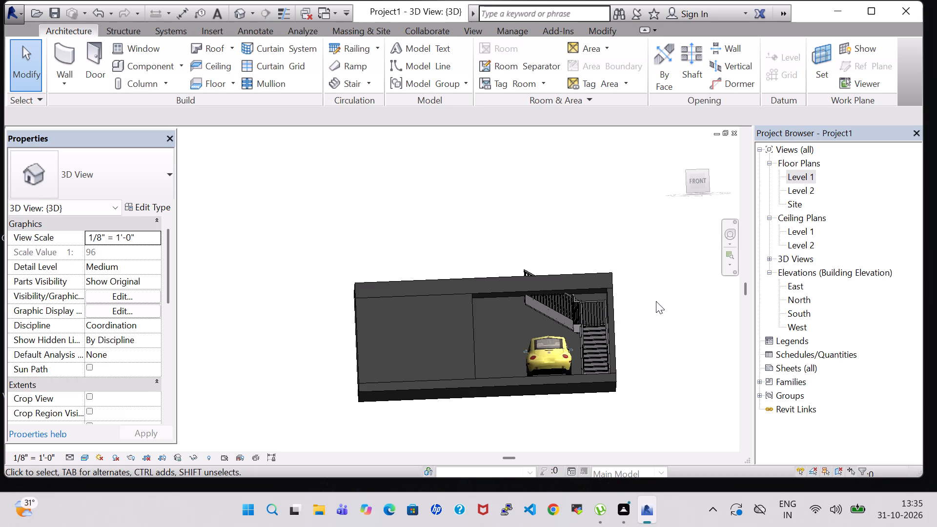
pyautogui.keyDown('shift'); pyautogui.moveTo(656, 301); pyautogui.dragTo(654, 398, button='middle'); pyautogui.keyUp('shift')
pyautogui.moveTo(662, 272); pyautogui.dragTo(618, 292, button='middle')
pyautogui.scroll(-1, 576, 403)
pyautogui.moveTo(576, 403); pyautogui.dragTo(572, 391, button='middle')
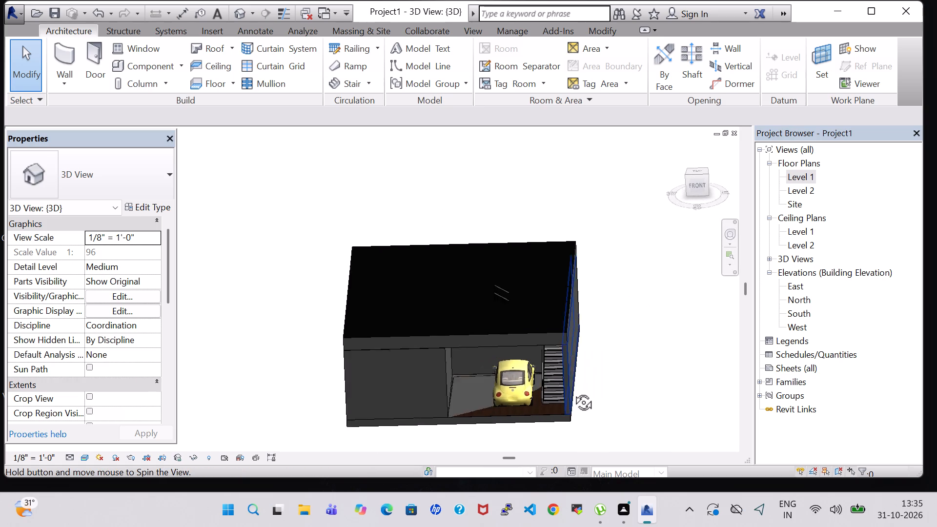
pyautogui.moveTo(572, 391); pyautogui.dragTo(563, 359, button='middle')
pyautogui.scroll(4, 571, 369)
pyautogui.moveTo(615, 369); pyautogui.dragTo(618, 382, button='middle')
pyautogui.moveTo(611, 424); pyautogui.dragTo(608, 355, button='middle')
pyautogui.click(611, 379)
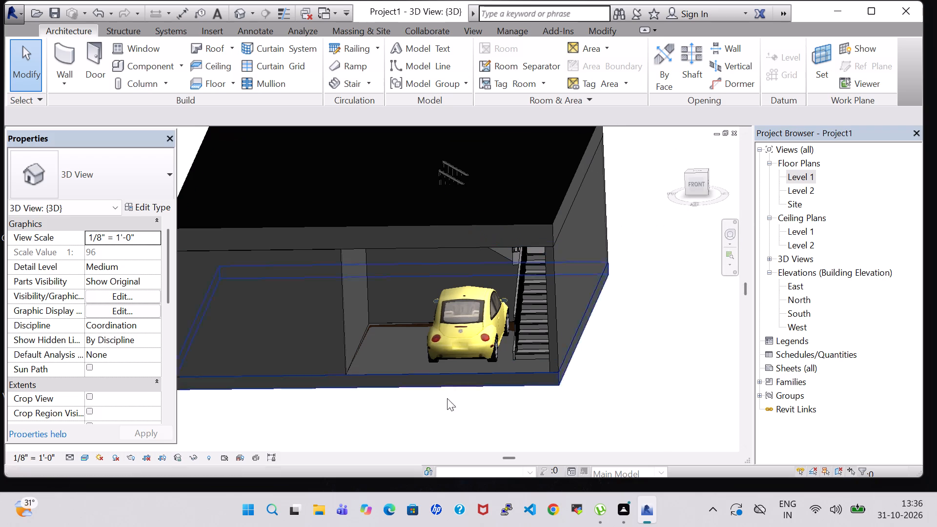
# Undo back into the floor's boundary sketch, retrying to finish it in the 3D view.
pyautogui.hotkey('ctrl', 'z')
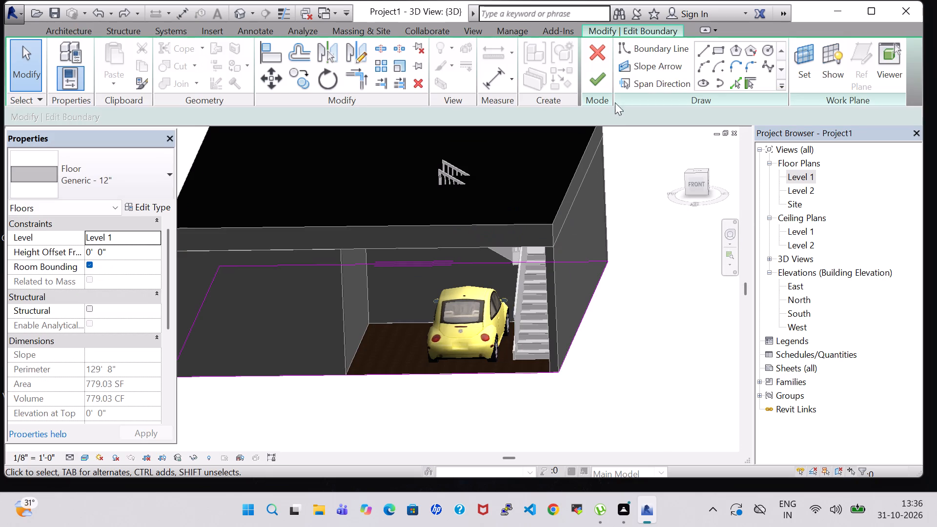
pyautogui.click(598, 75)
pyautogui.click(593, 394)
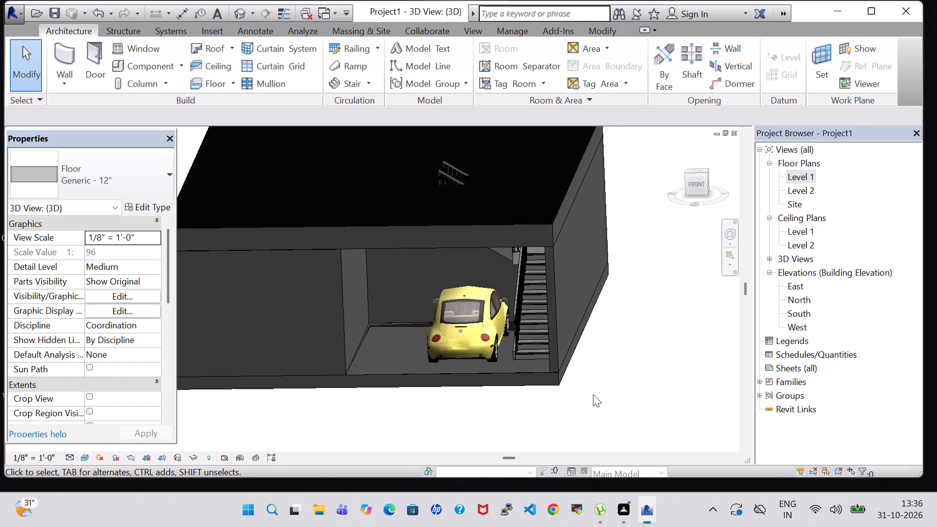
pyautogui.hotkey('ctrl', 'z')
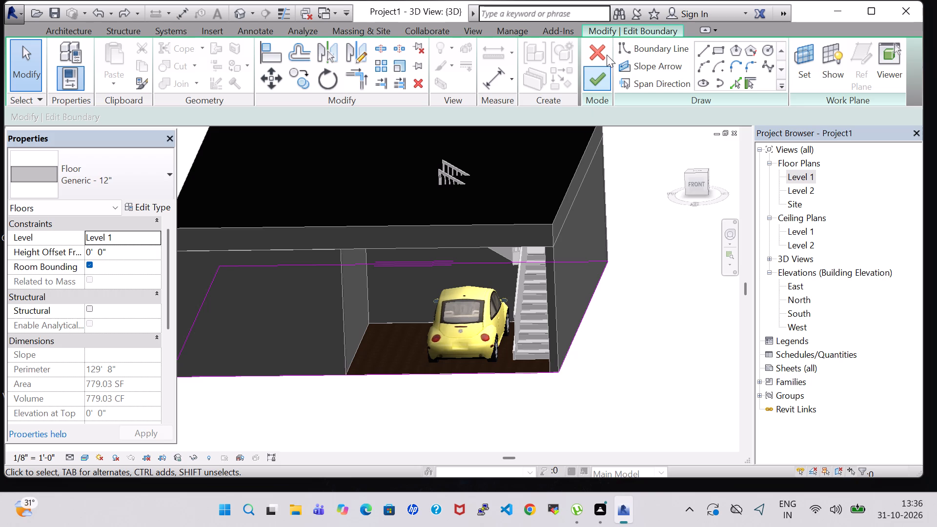
# In the Level 1 plan, undo the floor boundary changes back to the outline that excludes the parking, and finish the sketch.
pyautogui.doubleClick(809, 177)
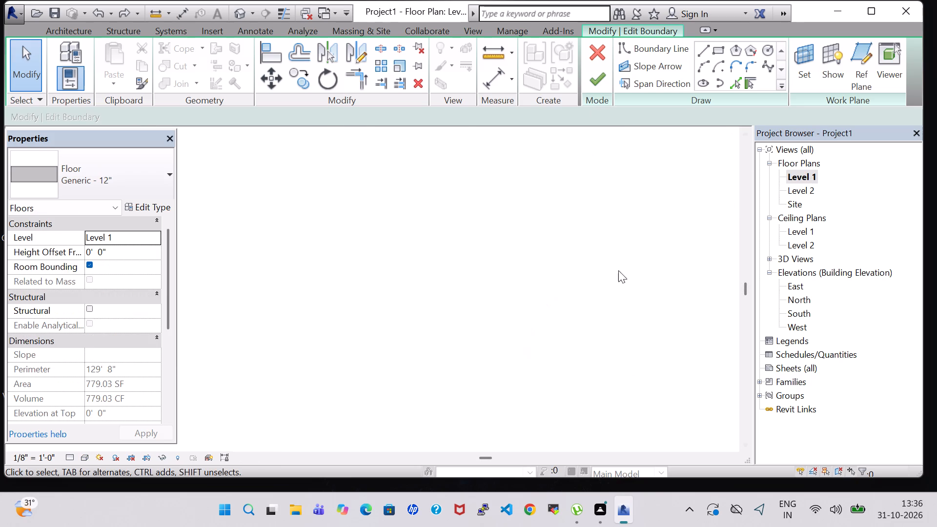
pyautogui.scroll(-4, 616, 271)
pyautogui.hotkey('ctrl', 'z')
pyautogui.hotkey('ctrl', 'z')
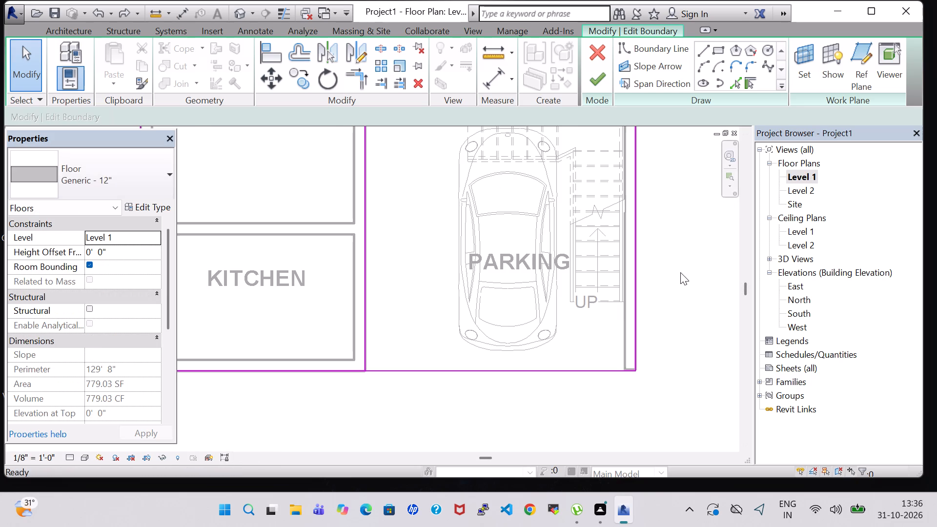
pyautogui.scroll(-3, 680, 272)
pyautogui.hotkey('ctrl', 'z')
pyautogui.scroll(-2, 672, 276)
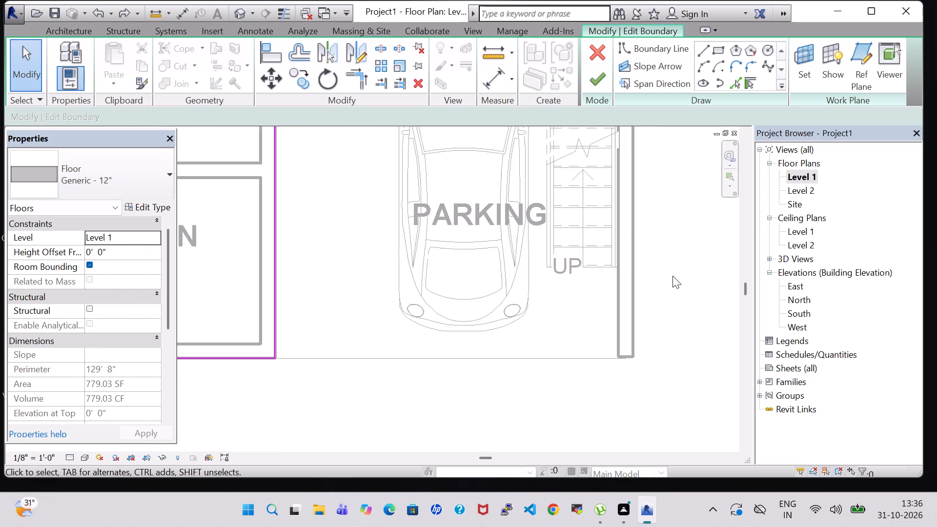
pyautogui.scroll(-6, 672, 276)
pyautogui.hotkey('ctrl', 'z')
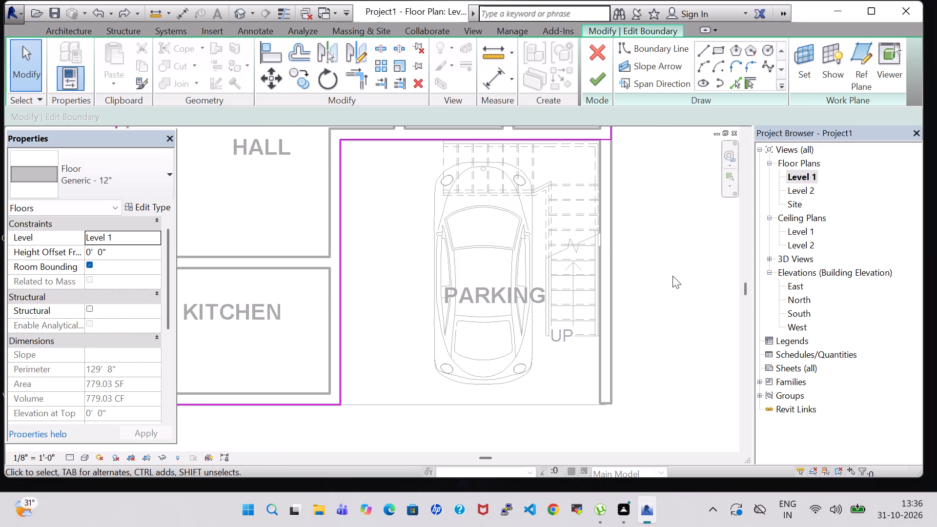
pyautogui.scroll(-1, 672, 276)
pyautogui.click(593, 75)
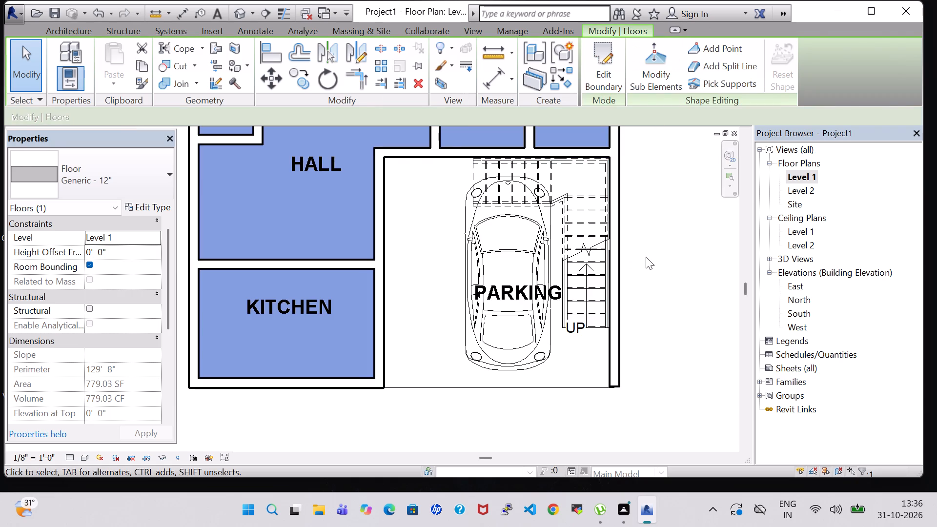
pyautogui.click(646, 257)
# Examine the parking area and stair in the 3D view, and the whole house layout in the Level 1 plan.
pyautogui.click(239, 12)
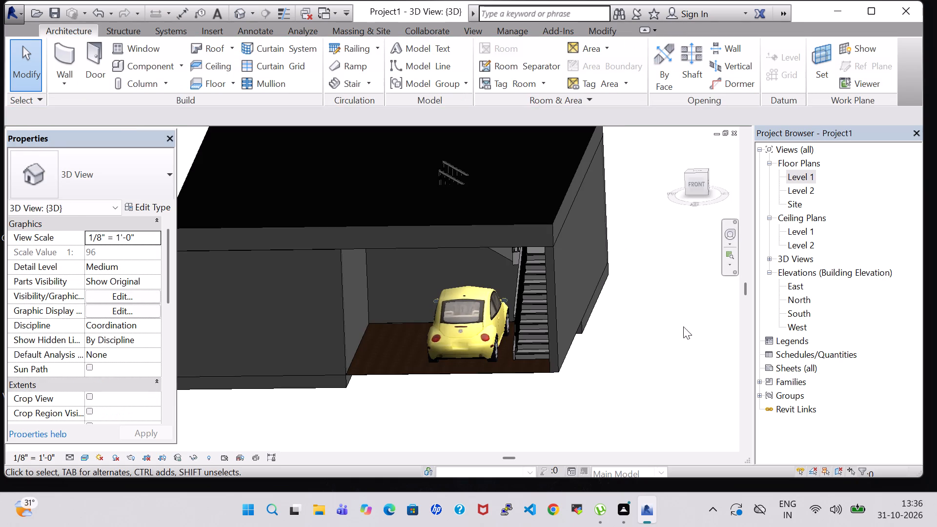
pyautogui.scroll(-1, 634, 337)
pyautogui.scroll(2, 617, 339)
pyautogui.moveTo(617, 339); pyautogui.dragTo(632, 340, button='middle')
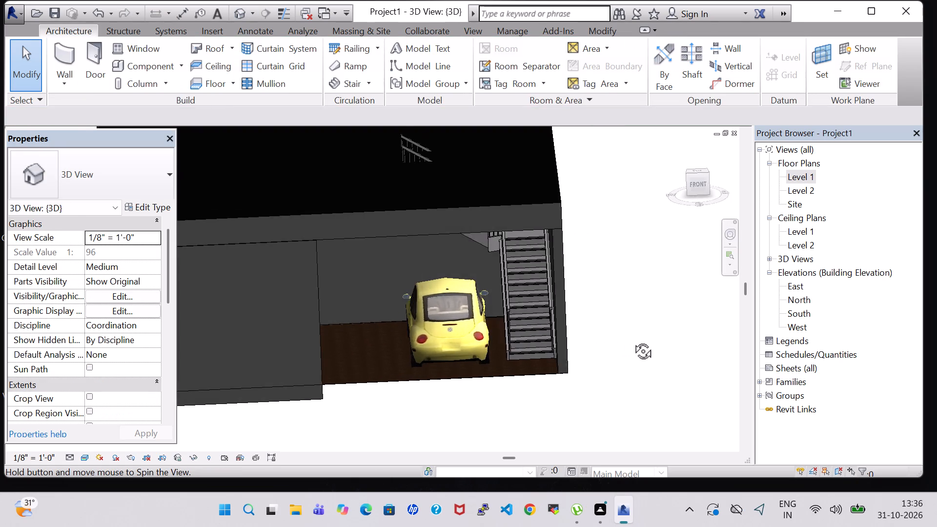
pyautogui.moveTo(632, 340); pyautogui.dragTo(622, 321, button='middle')
pyautogui.doubleClick(804, 178)
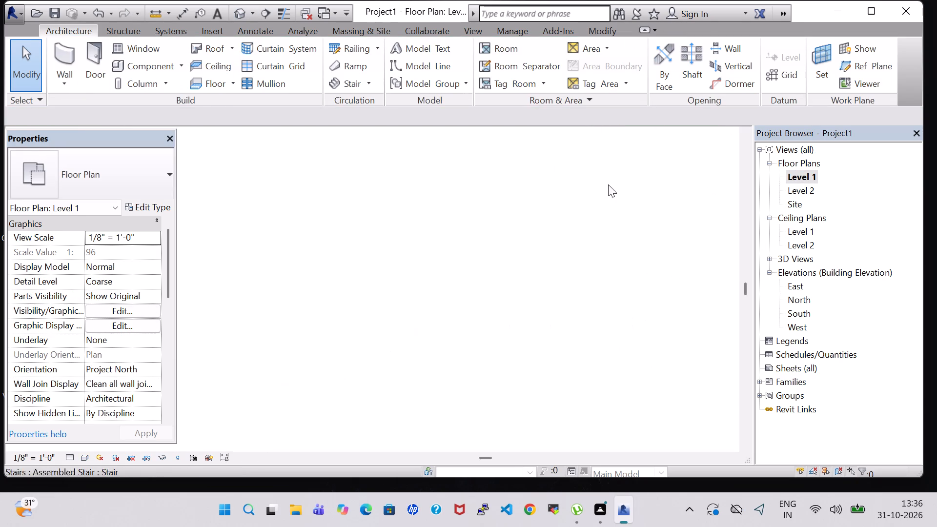
pyautogui.scroll(-6, 578, 194)
pyautogui.moveTo(621, 169); pyautogui.dragTo(522, 286, button='middle')
pyautogui.scroll(2, 511, 298)
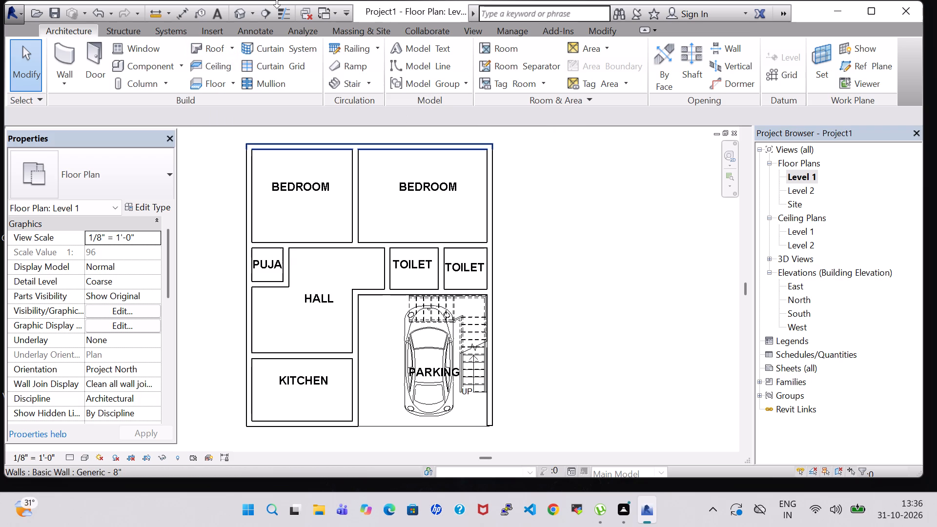
# Open the flat roof's footprint for editing from the 3D view and bring up the sketch in the Level 1 plan.
pyautogui.click(231, 12)
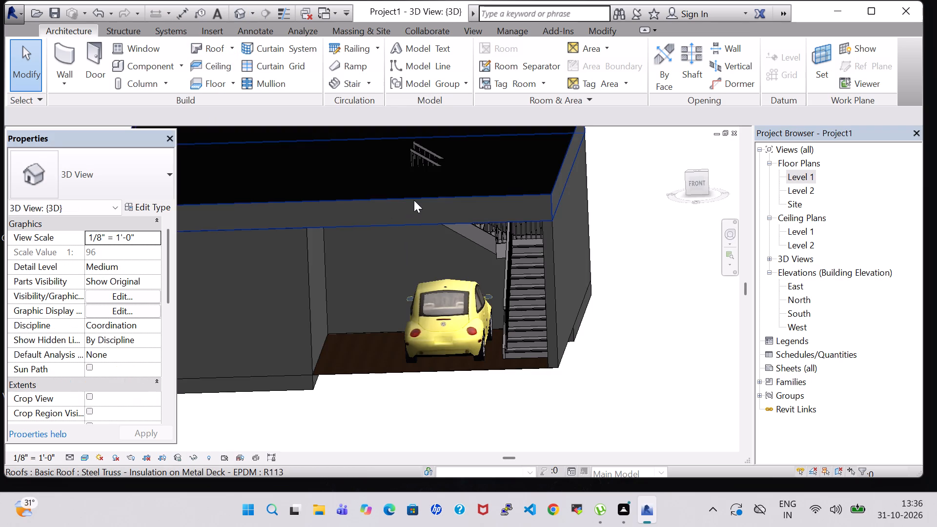
pyautogui.doubleClick(414, 200)
pyautogui.keyDown('shift'); pyautogui.moveTo(661, 253); pyautogui.dragTo(664, 270, button='middle'); pyautogui.keyUp('shift')
pyautogui.scroll(-2, 664, 270)
pyautogui.keyDown('shift'); pyautogui.moveTo(661, 272); pyautogui.dragTo(658, 284, button='middle'); pyautogui.keyUp('shift')
pyautogui.scroll(-1, 659, 284)
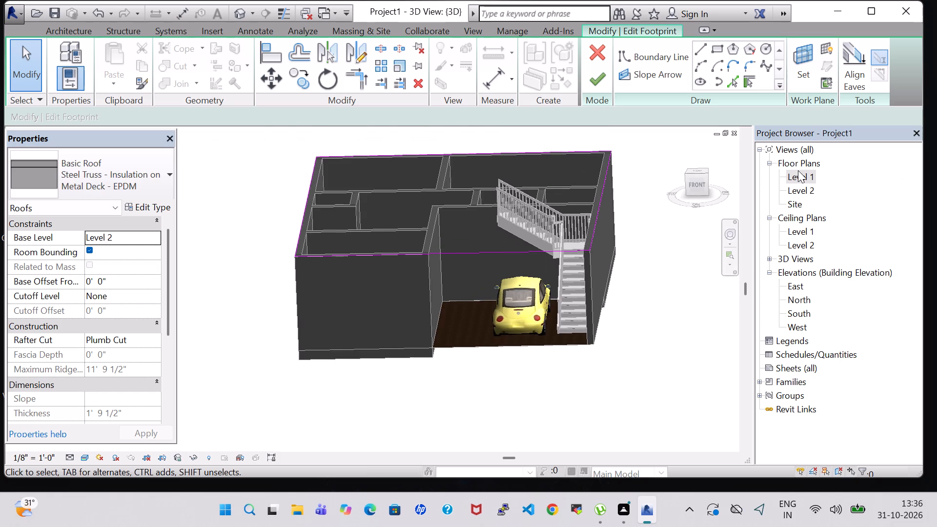
pyautogui.doubleClick(798, 170)
pyautogui.scroll(-3, 539, 215)
pyautogui.moveTo(539, 215); pyautogui.dragTo(582, 244, button='middle')
pyautogui.scroll(3, 582, 244)
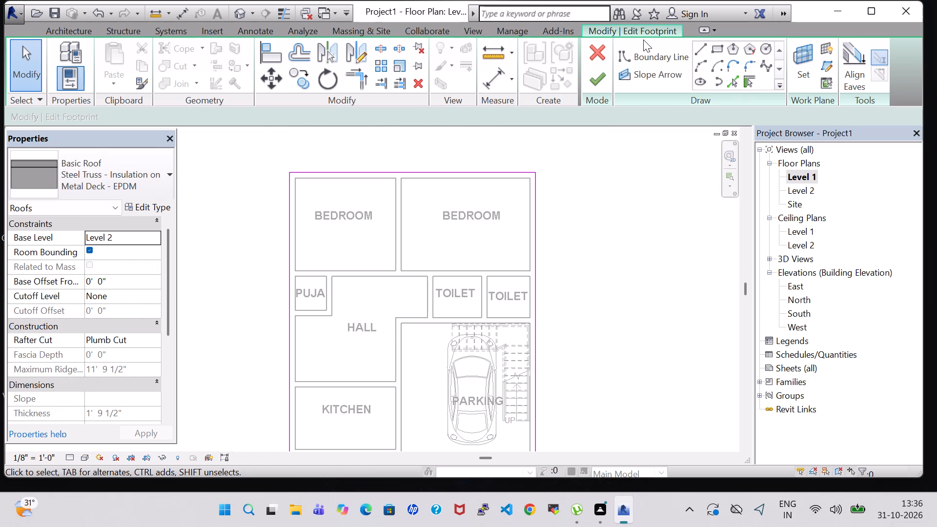
# Draw a roof boundary line from the stair landing's northwest corner southward along the landing's edge.
pyautogui.click(695, 46)
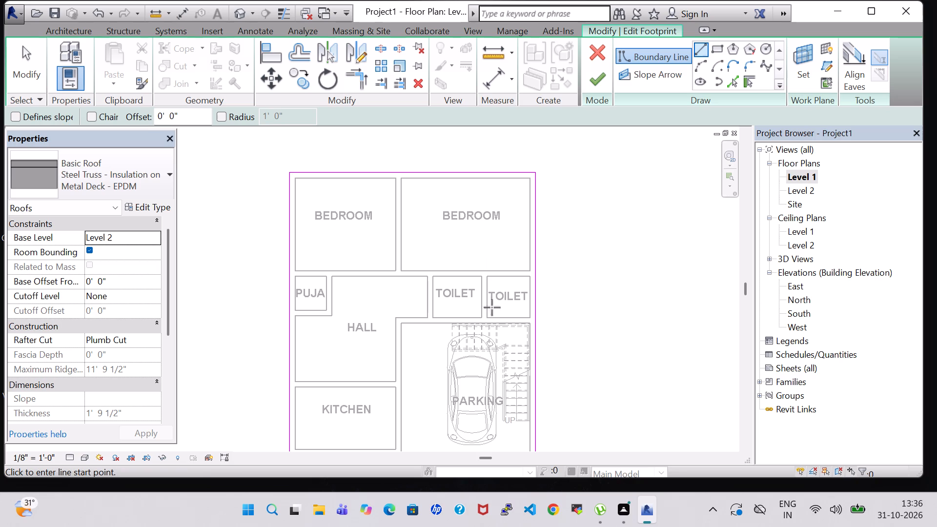
pyautogui.scroll(5, 471, 343)
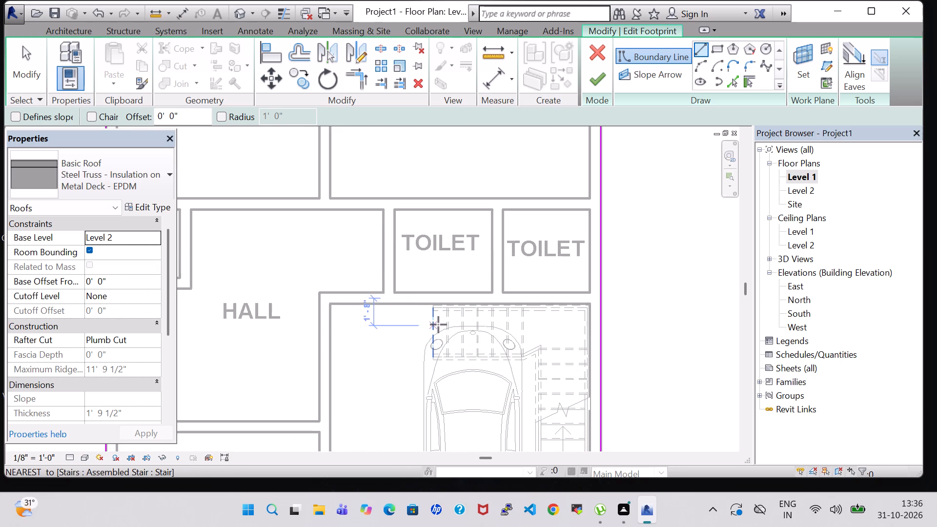
pyautogui.scroll(4, 438, 324)
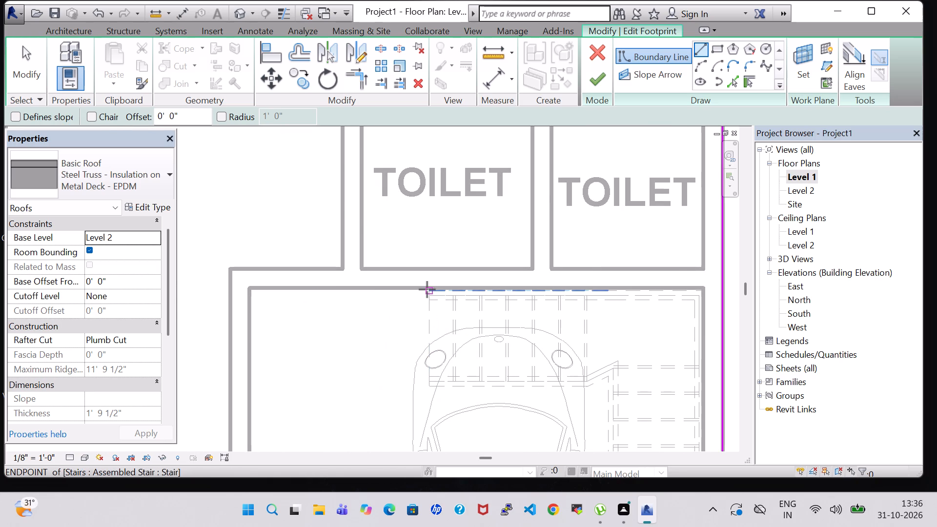
pyautogui.click(427, 289)
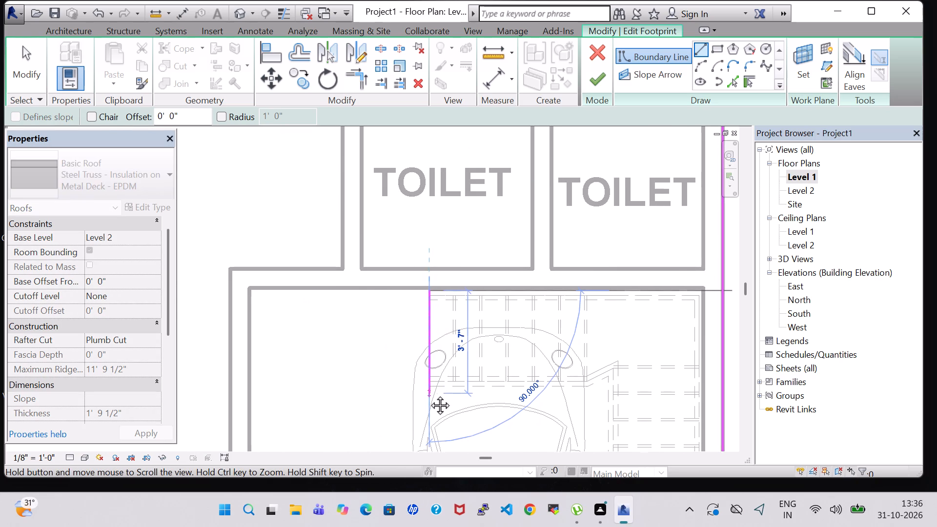
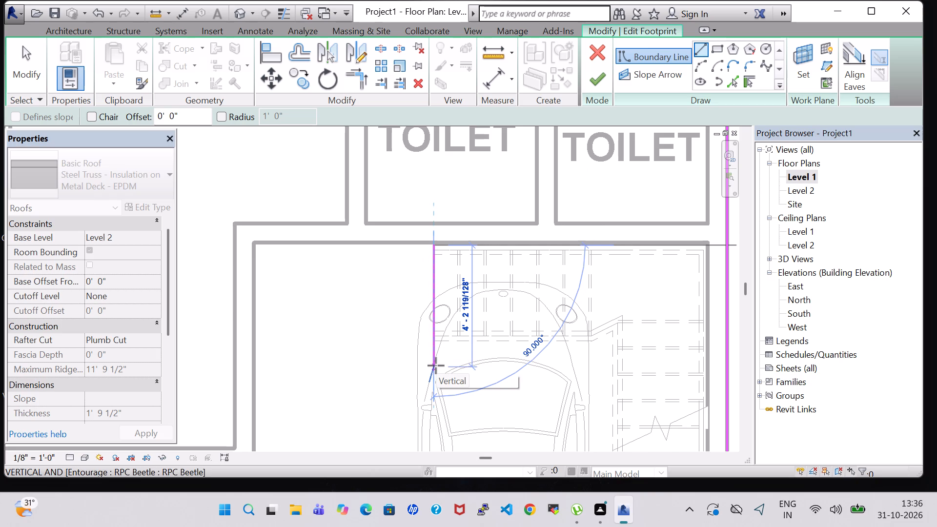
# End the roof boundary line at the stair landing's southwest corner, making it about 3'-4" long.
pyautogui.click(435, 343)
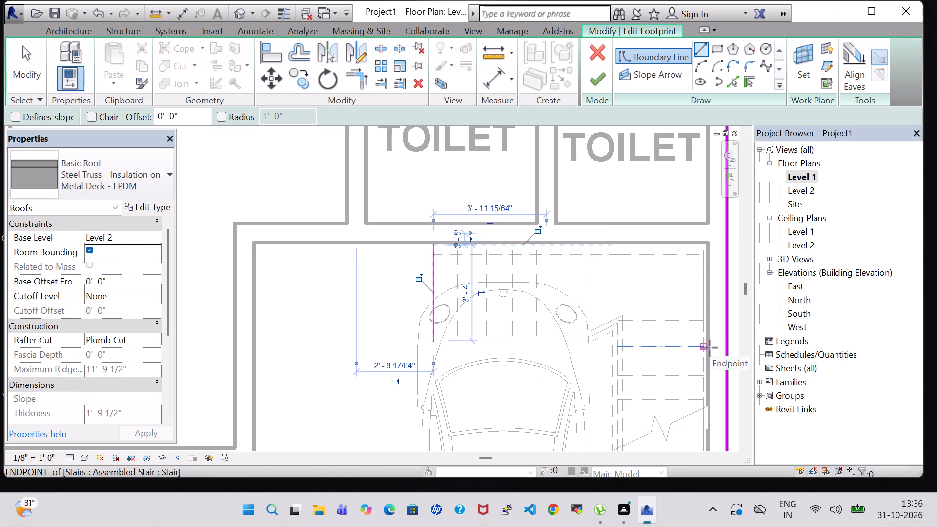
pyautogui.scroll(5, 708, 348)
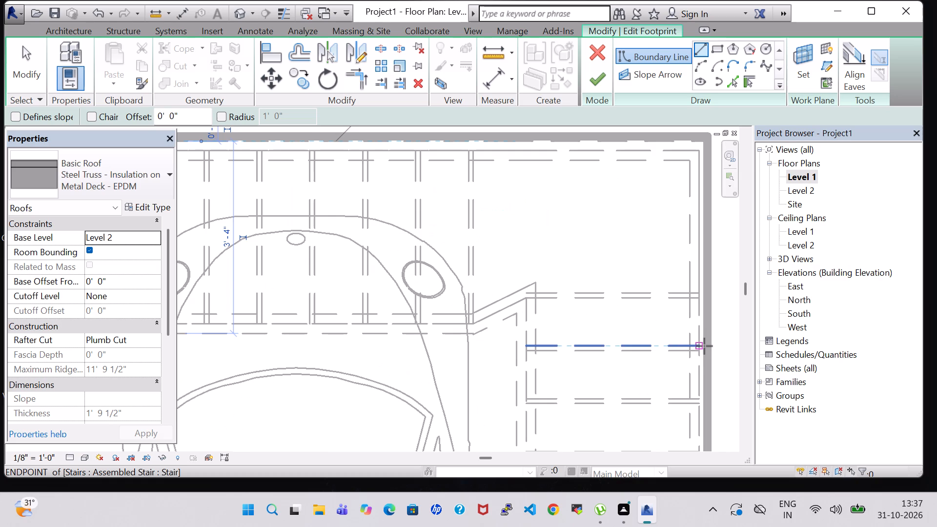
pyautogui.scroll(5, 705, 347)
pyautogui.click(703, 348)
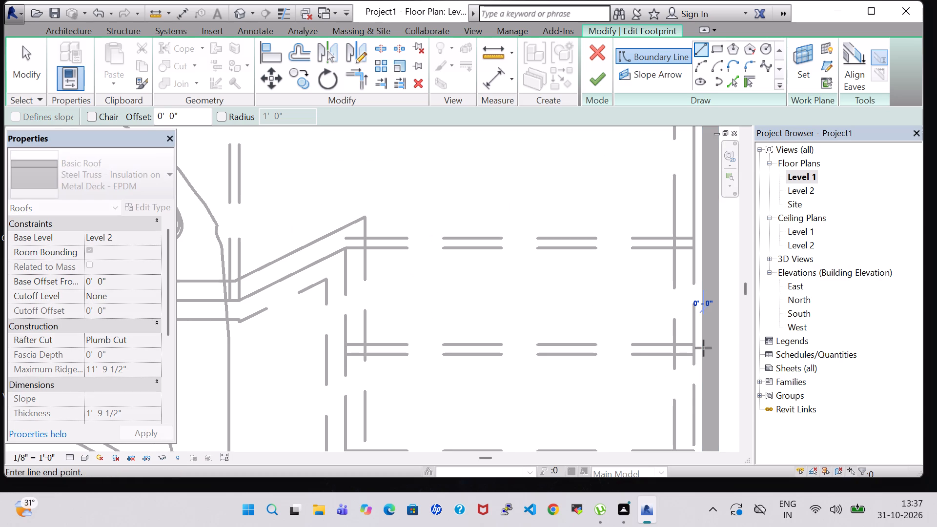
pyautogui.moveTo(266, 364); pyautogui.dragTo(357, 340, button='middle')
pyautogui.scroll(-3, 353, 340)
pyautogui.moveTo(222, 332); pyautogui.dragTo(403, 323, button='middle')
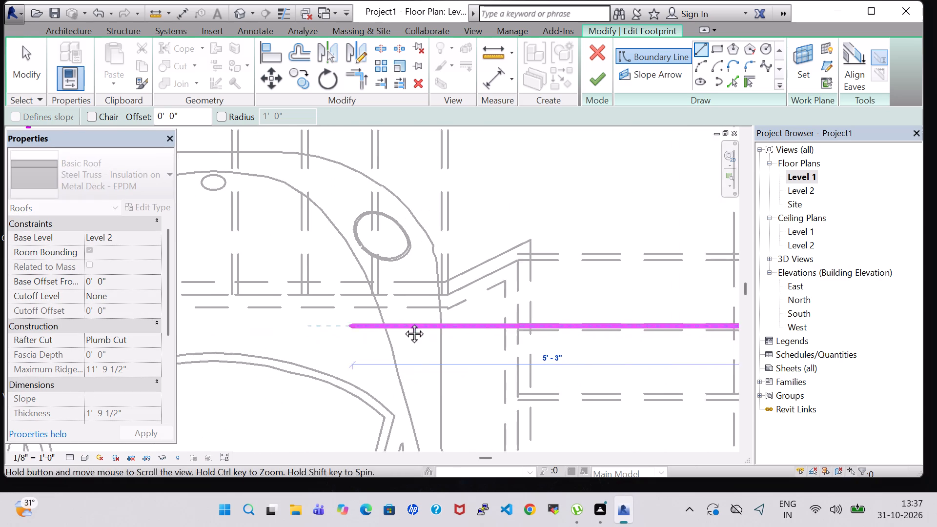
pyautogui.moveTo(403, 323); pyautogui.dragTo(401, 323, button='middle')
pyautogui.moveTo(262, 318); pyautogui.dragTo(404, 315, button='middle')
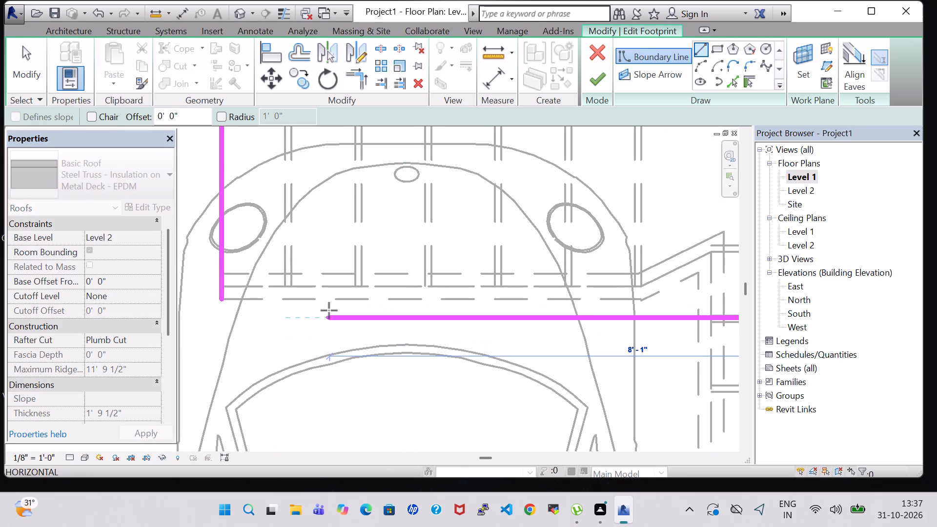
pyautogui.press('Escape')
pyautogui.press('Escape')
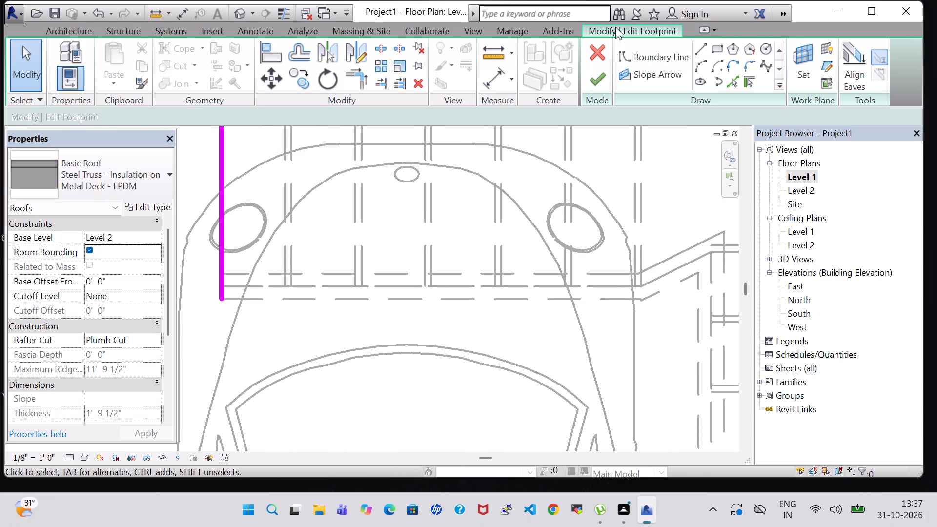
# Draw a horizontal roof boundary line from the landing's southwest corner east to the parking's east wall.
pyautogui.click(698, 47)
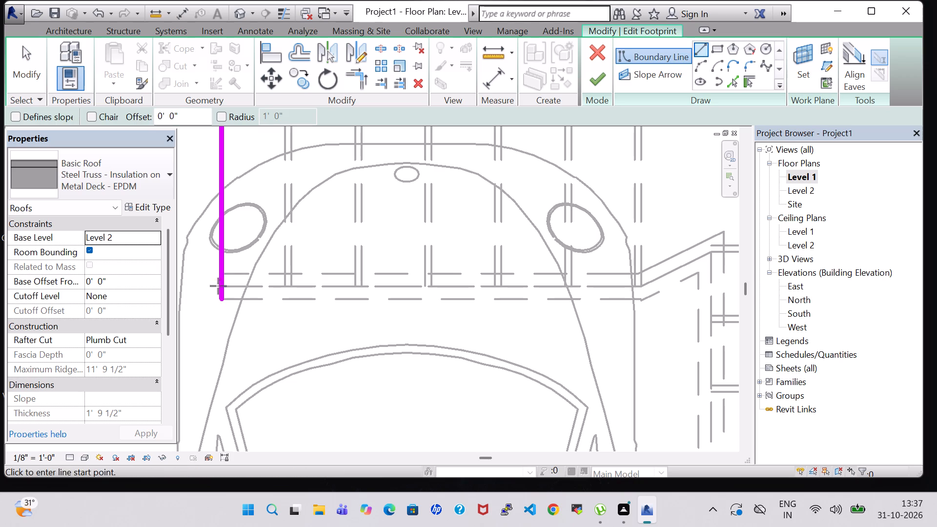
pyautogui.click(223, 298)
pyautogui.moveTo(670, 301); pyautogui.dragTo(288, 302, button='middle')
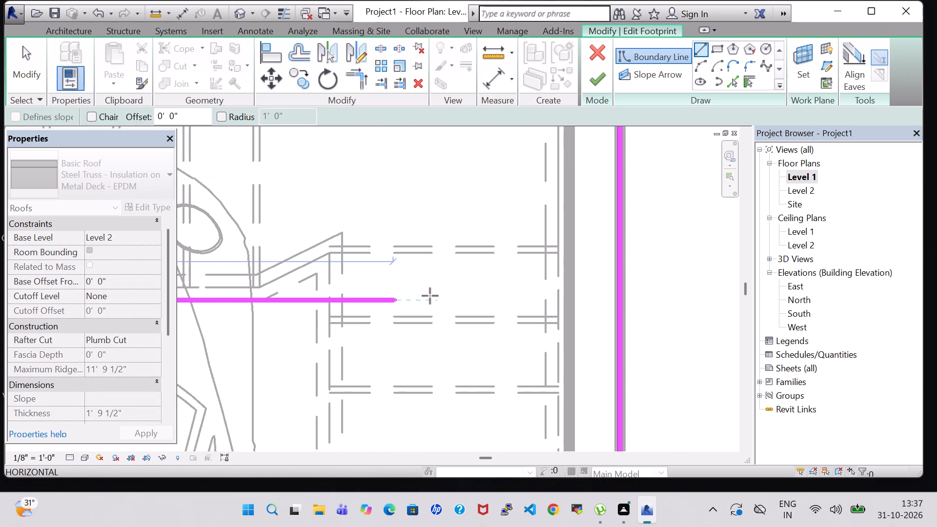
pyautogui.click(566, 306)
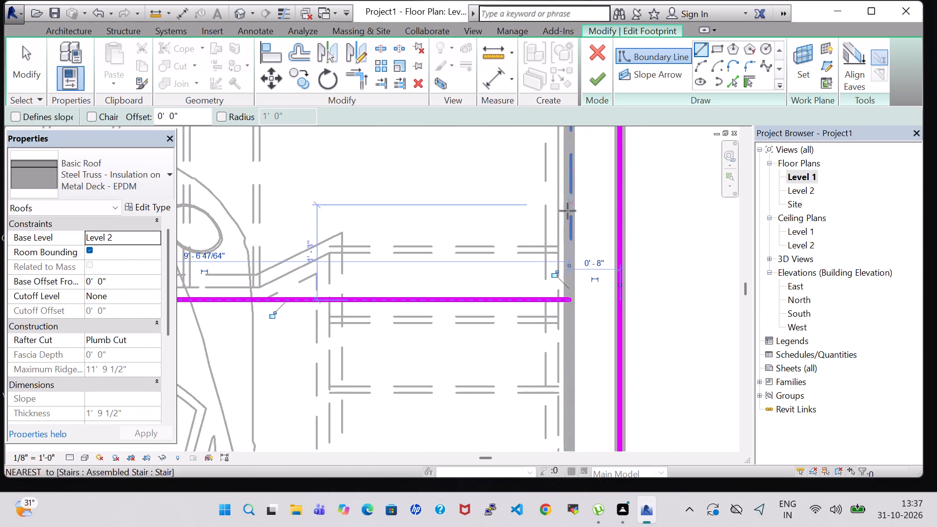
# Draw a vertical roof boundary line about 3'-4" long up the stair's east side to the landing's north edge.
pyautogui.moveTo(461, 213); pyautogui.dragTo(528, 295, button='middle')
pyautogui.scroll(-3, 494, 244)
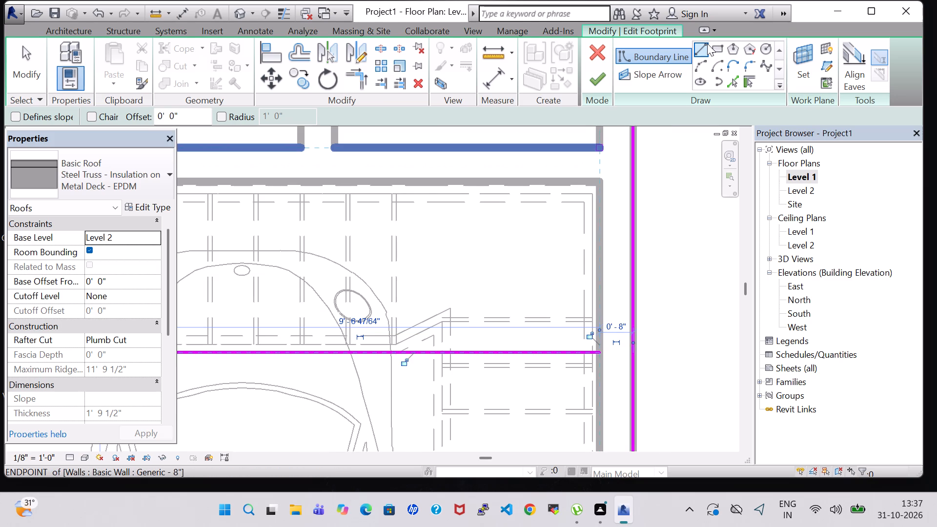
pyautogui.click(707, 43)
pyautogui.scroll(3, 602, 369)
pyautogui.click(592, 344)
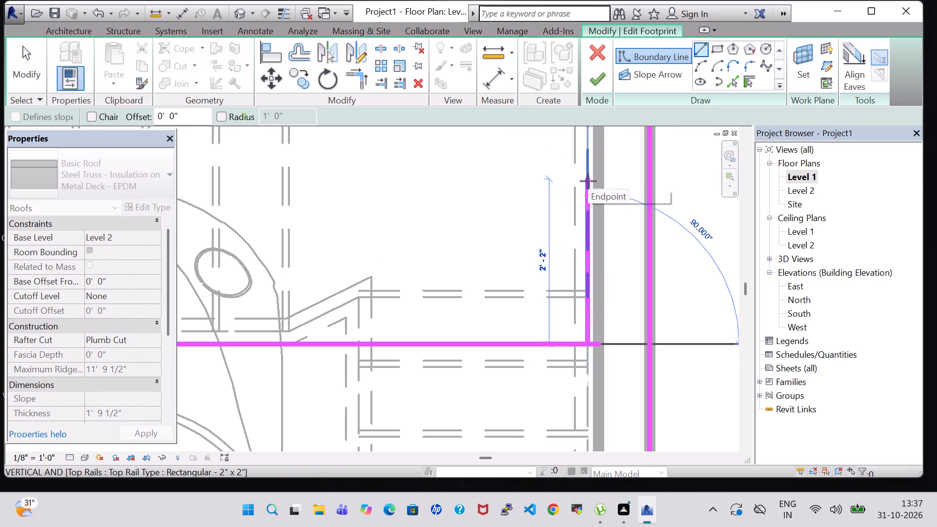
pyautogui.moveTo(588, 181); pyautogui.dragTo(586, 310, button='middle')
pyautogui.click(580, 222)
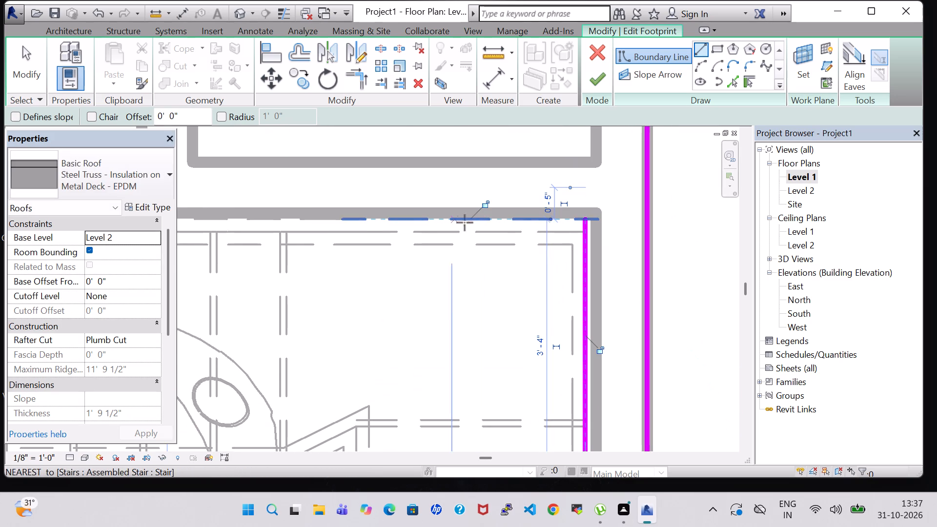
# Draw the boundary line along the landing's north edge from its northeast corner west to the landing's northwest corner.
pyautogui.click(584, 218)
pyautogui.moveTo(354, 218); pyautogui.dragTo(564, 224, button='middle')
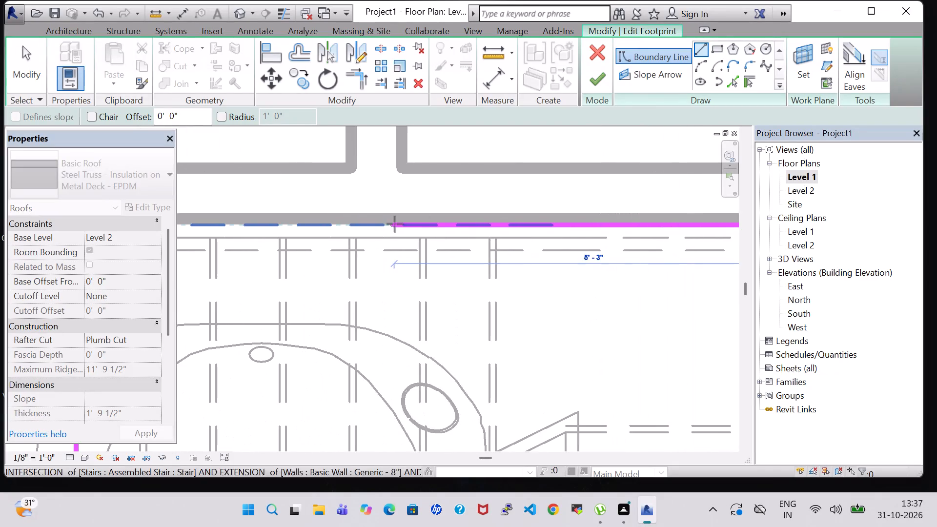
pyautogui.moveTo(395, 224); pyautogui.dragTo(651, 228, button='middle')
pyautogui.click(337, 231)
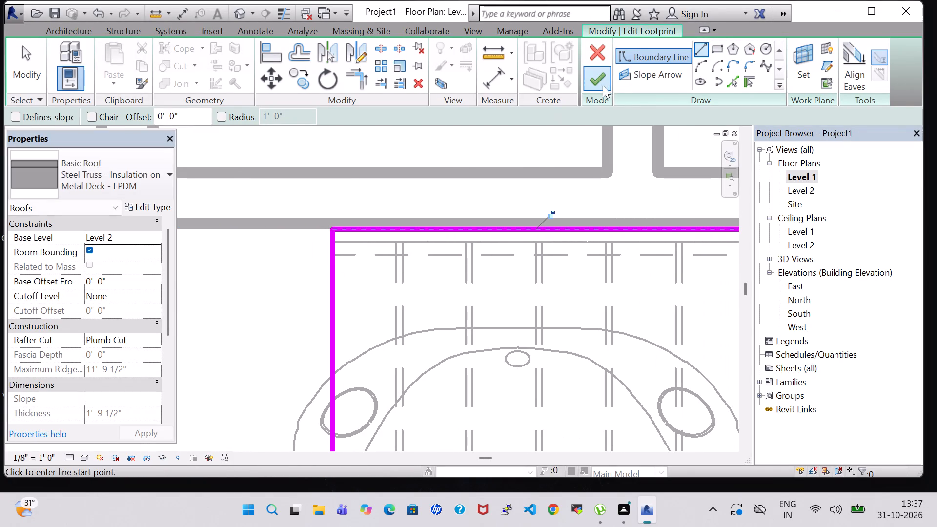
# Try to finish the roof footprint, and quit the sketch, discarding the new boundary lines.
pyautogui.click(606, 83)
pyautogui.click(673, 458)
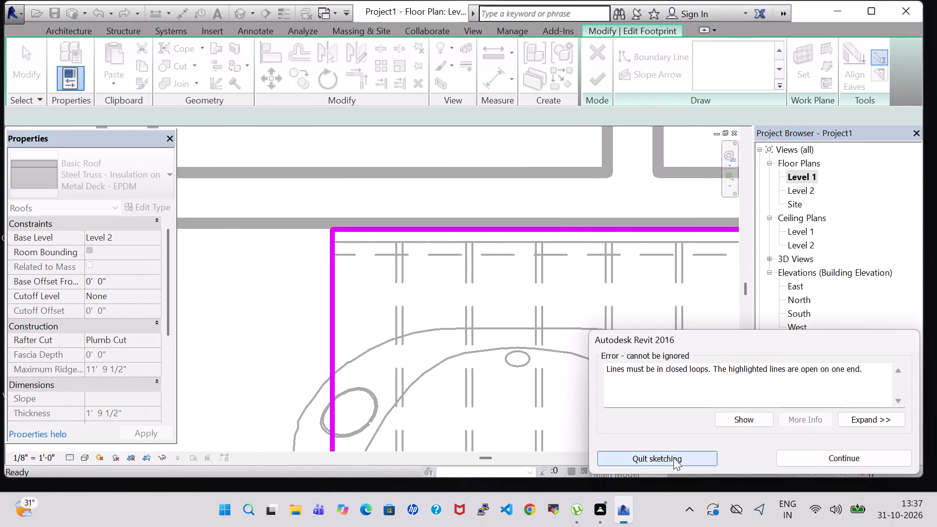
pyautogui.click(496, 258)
# Reopen the flat roof's footprint for editing from the 3D view and bring up the sketch in the Level 1 plan.
pyautogui.scroll(-2, 495, 262)
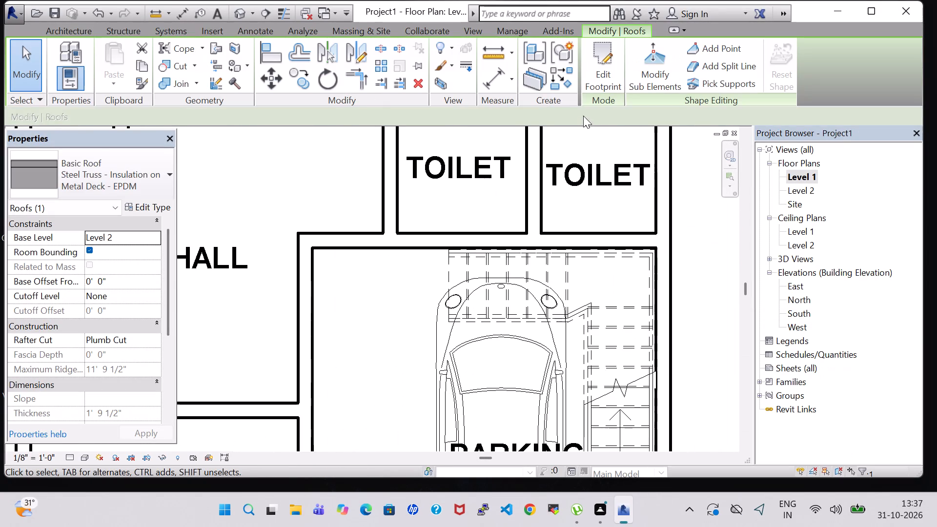
pyautogui.click(243, 20)
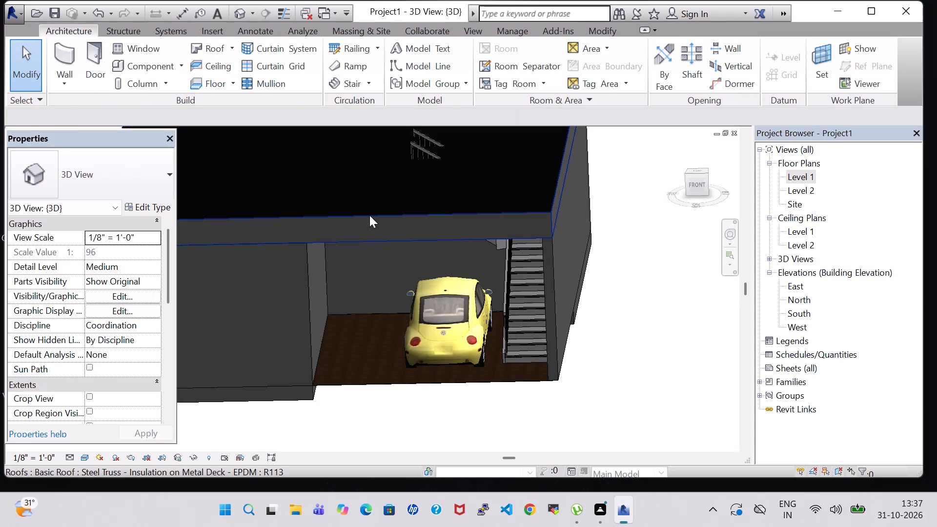
pyautogui.doubleClick(369, 215)
pyautogui.doubleClick(791, 180)
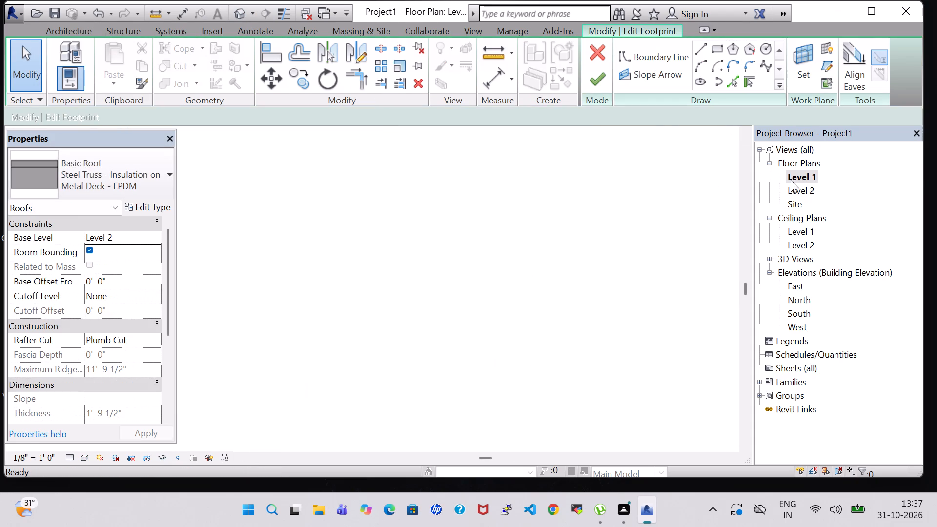
pyautogui.scroll(-4, 524, 255)
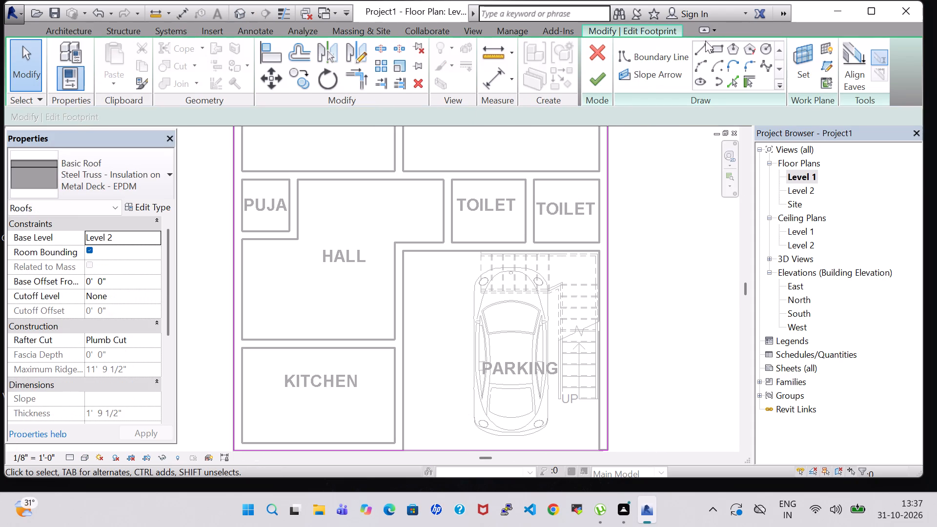
# Draw a roof boundary line about 3'-4" long up the landing's west edge, from its southwest to northwest corner.
pyautogui.click(707, 46)
pyautogui.scroll(8, 491, 271)
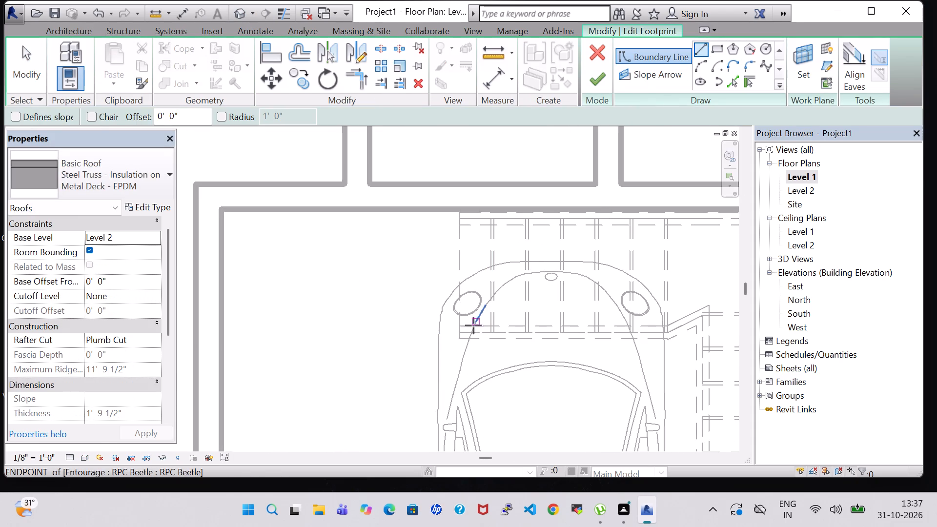
pyautogui.click(460, 340)
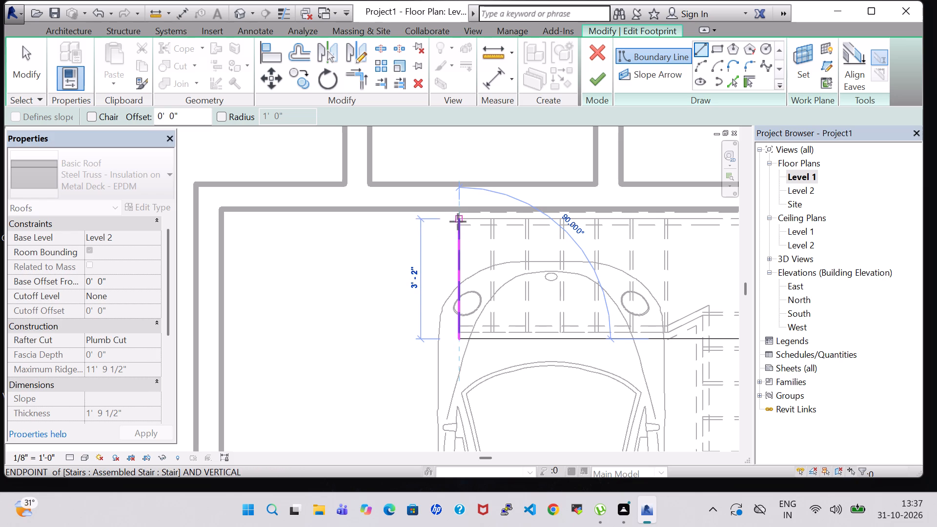
pyautogui.click(457, 213)
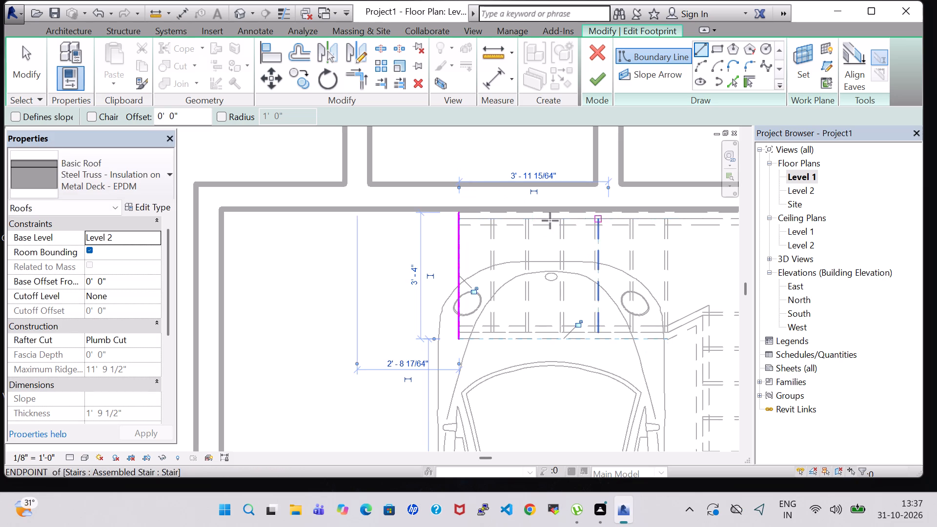
# Draw a roof boundary line along the landing's north edge, from its northwest corner east to the parking's east wall.
pyautogui.scroll(7, 501, 224)
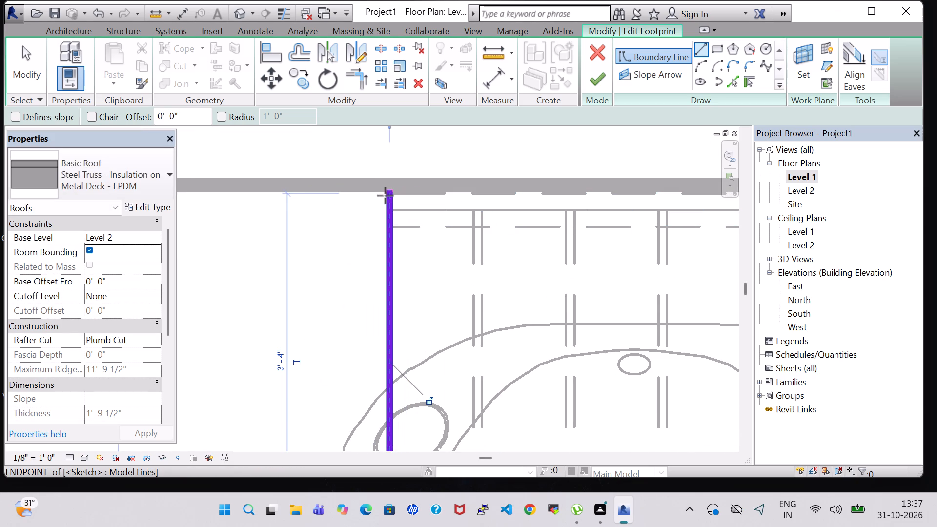
pyautogui.click(389, 198)
pyautogui.moveTo(683, 198); pyautogui.dragTo(454, 202, button='middle')
pyautogui.scroll(-1, 442, 203)
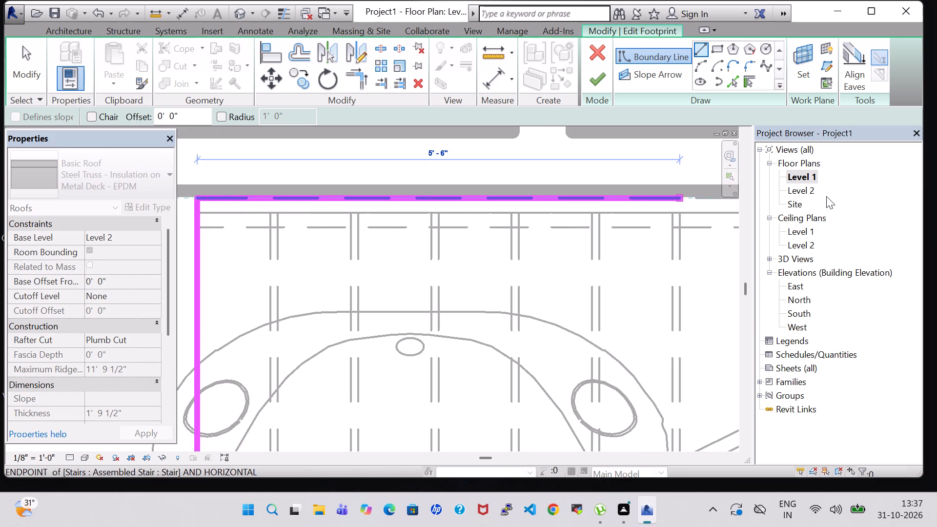
pyautogui.moveTo(709, 206); pyautogui.dragTo(317, 220, button='middle')
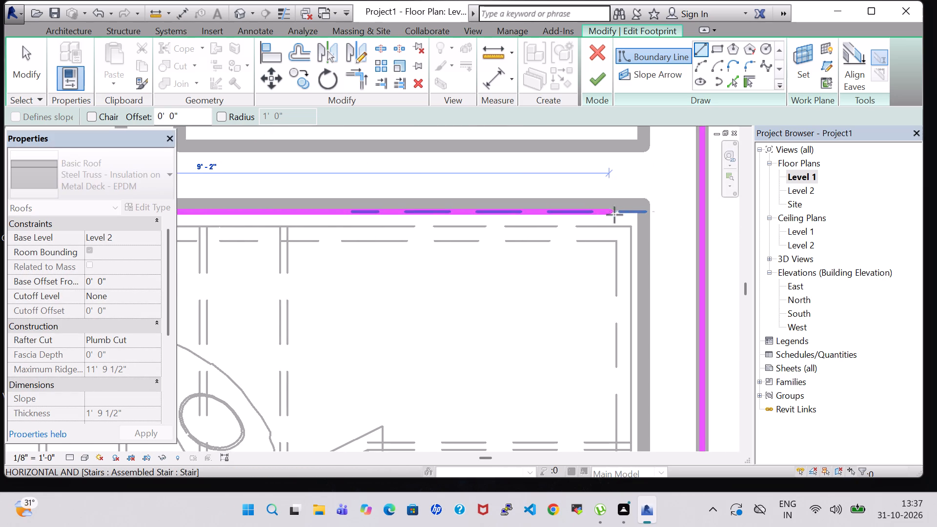
pyautogui.scroll(4, 633, 215)
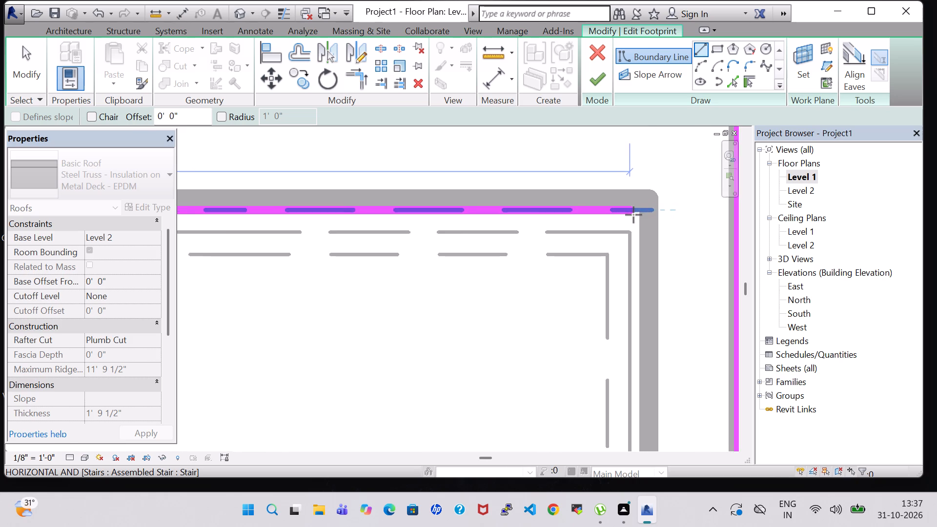
pyautogui.click(635, 214)
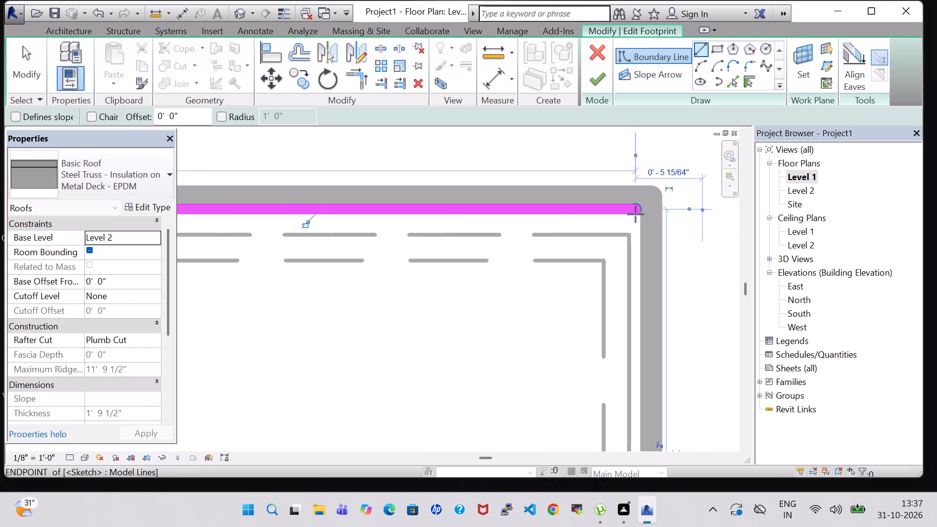
# Draw a roof boundary line about 3'-2" long southward along the stair's east side from the landing's northeast corner.
pyautogui.click(635, 211)
pyautogui.moveTo(626, 378); pyautogui.dragTo(644, 320, button='middle')
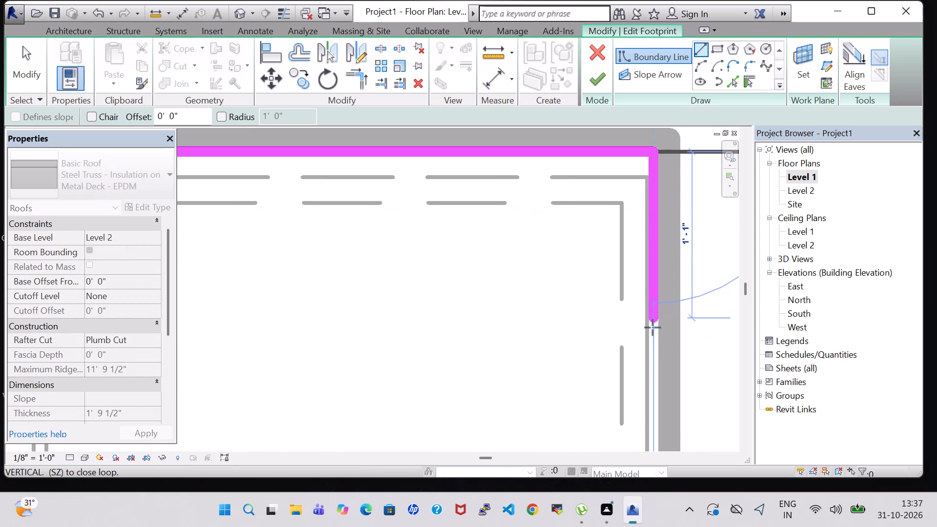
pyautogui.moveTo(652, 364); pyautogui.dragTo(644, 147, button='middle')
pyautogui.scroll(-2, 648, 136)
pyautogui.moveTo(652, 351); pyautogui.dragTo(652, 335, button='middle')
pyautogui.scroll(-2, 653, 313)
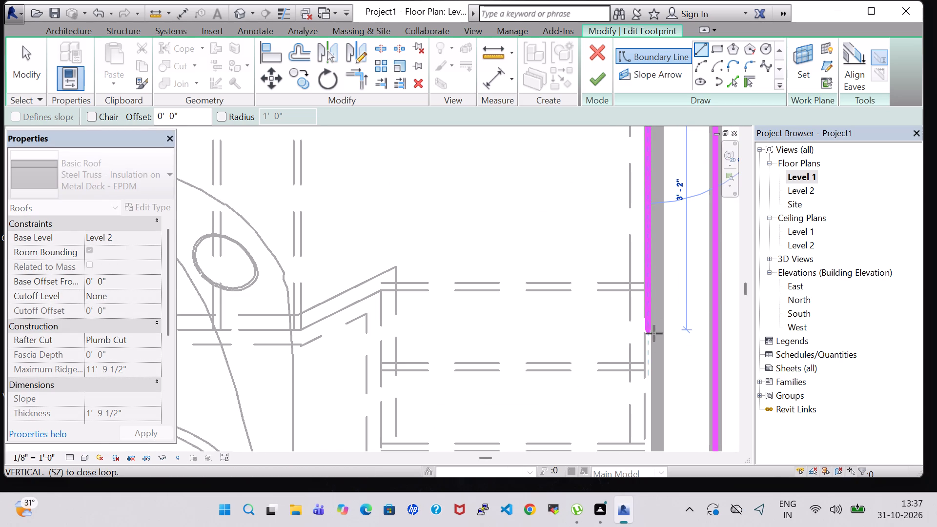
pyautogui.moveTo(650, 333); pyautogui.dragTo(773, 318, button='middle')
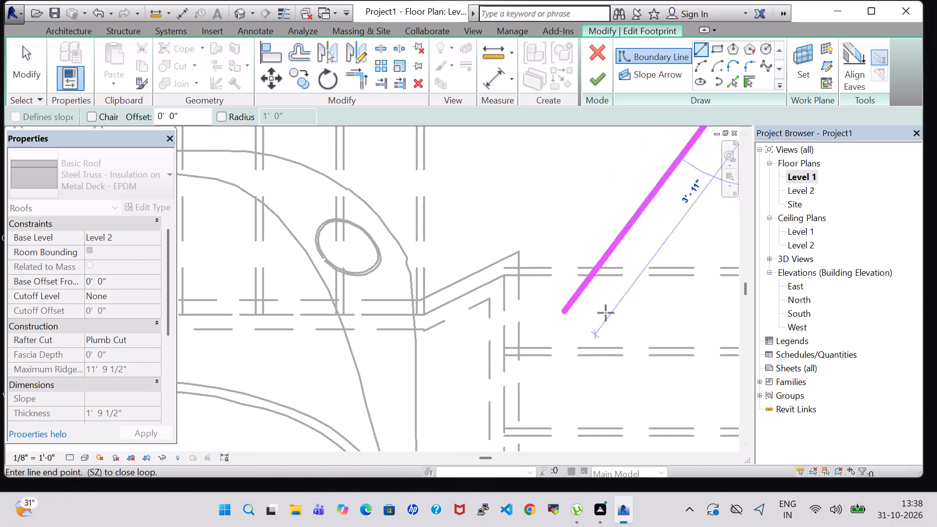
pyautogui.scroll(-6, 618, 314)
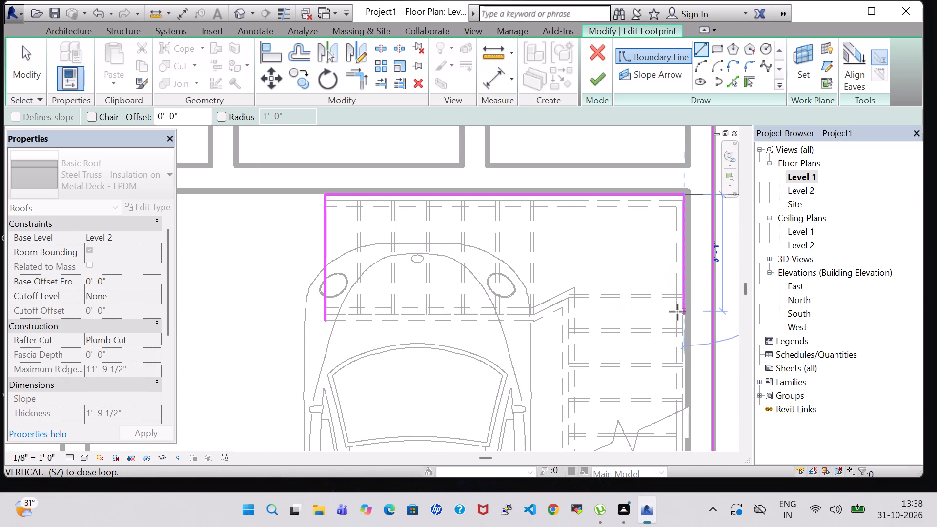
pyautogui.scroll(4, 677, 312)
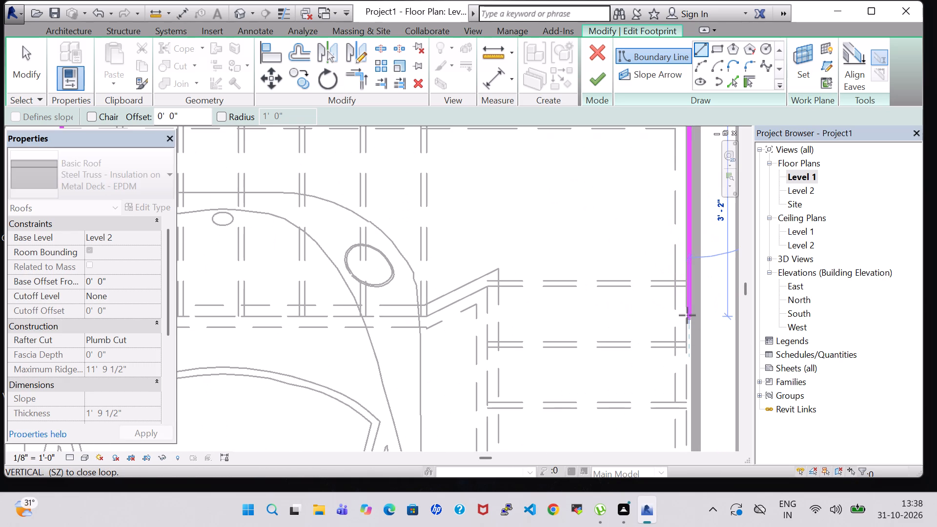
pyautogui.click(687, 315)
# Close the stair opening with a boundary line about 9'-5 1/2" long, from the east line's lower end to the landing's southwest corner.
pyautogui.click(687, 315)
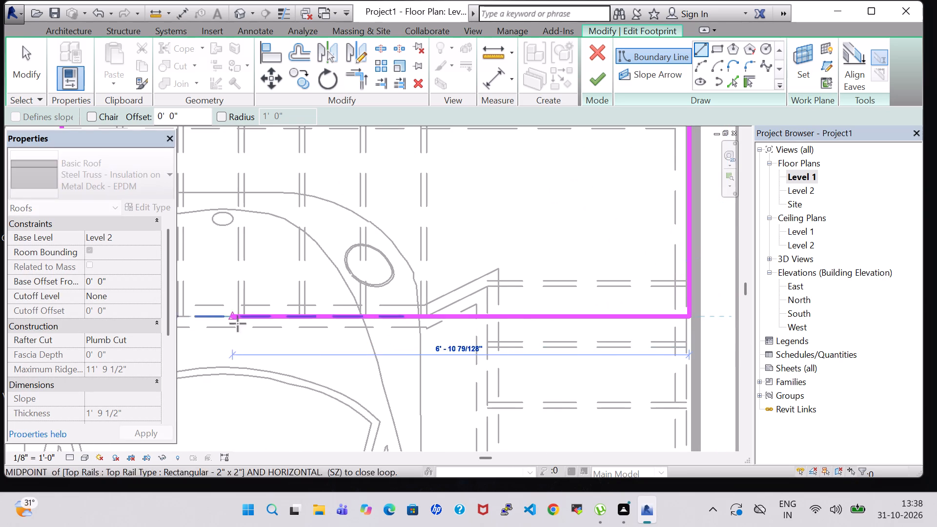
pyautogui.moveTo(259, 328); pyautogui.dragTo(522, 320, button='middle')
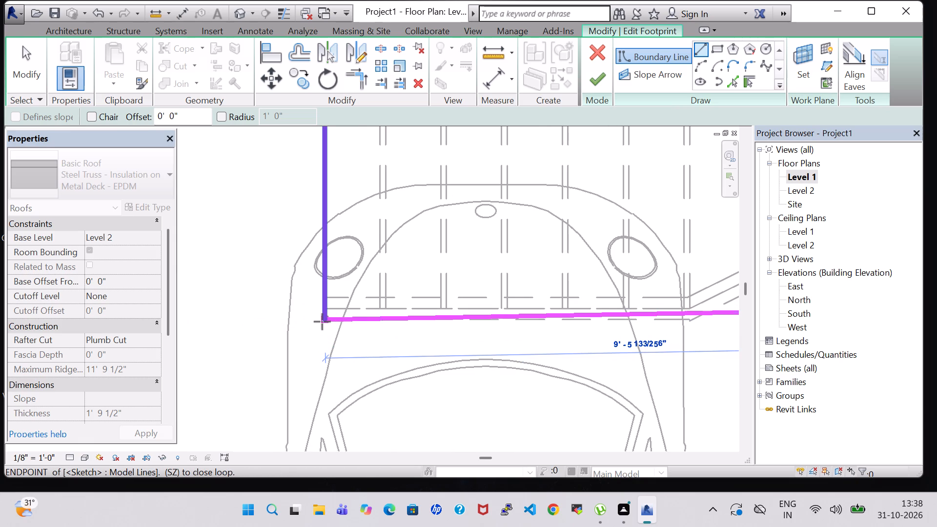
pyautogui.click(319, 322)
pyautogui.scroll(-7, 498, 321)
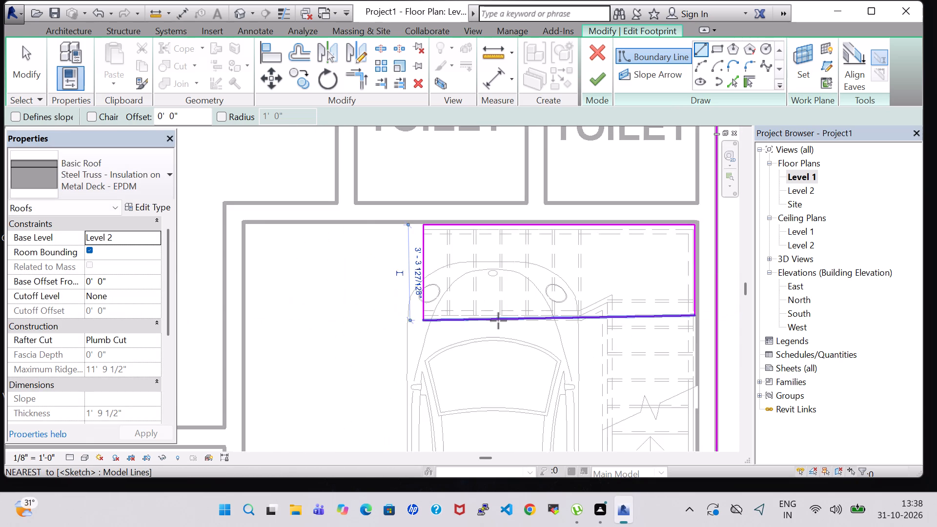
pyautogui.press('Escape')
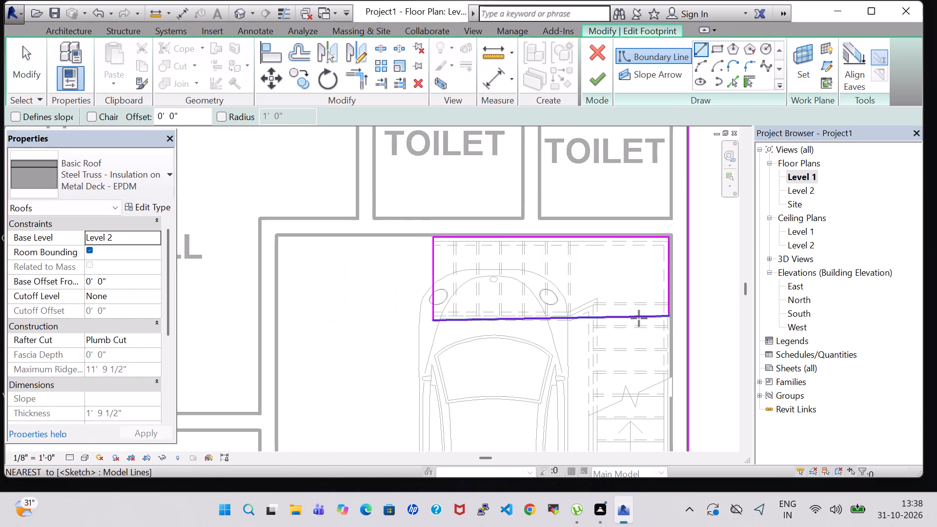
pyautogui.press('Escape')
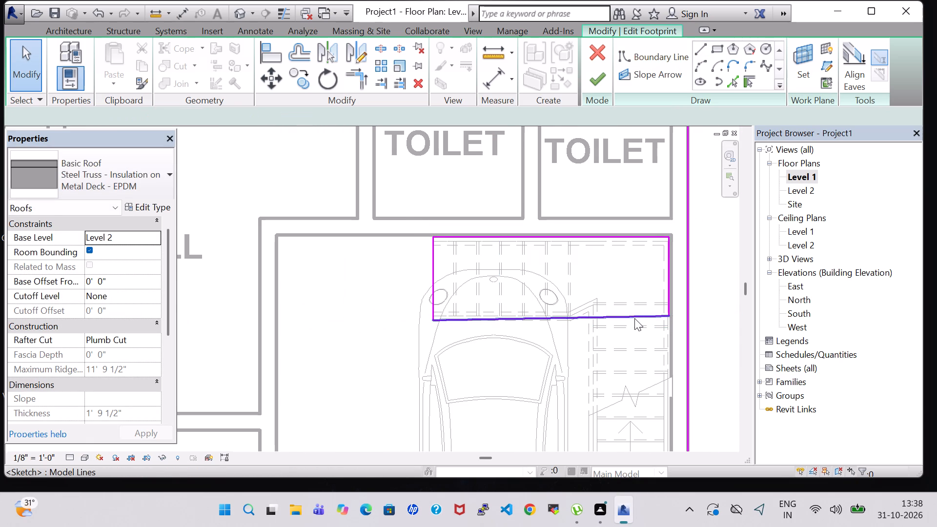
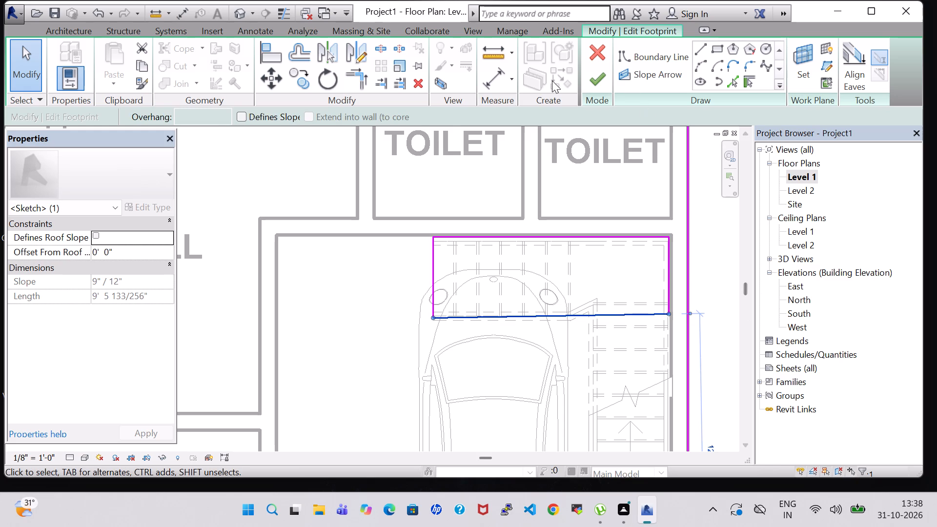
# Finish the roof footprint edit with the opening above the stair landing.
pyautogui.click(600, 80)
# Examine the roof opening over the stair in 3D from several angles and check the stair in the Level 1 plan.
pyautogui.click(242, 9)
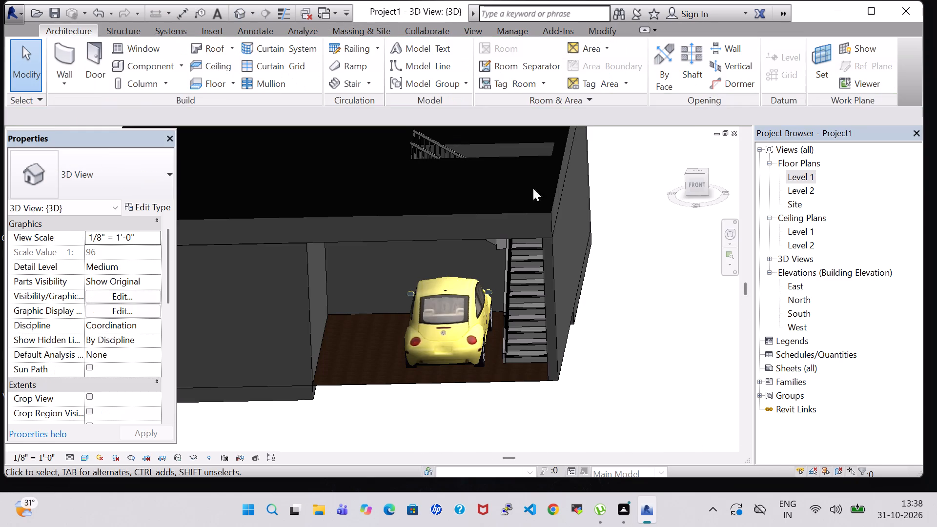
pyautogui.keyDown('shift'); pyautogui.moveTo(646, 276); pyautogui.dragTo(482, 409, button='middle'); pyautogui.keyUp('shift')
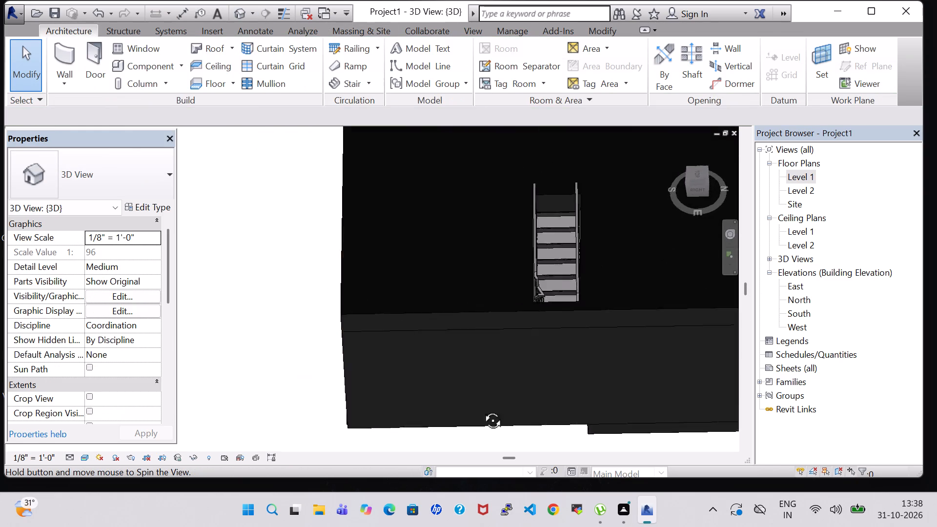
pyautogui.keyDown('shift'); pyautogui.moveTo(482, 409); pyautogui.dragTo(438, 426, button='middle'); pyautogui.keyUp('shift')
pyautogui.keyDown('shift'); pyautogui.moveTo(434, 436); pyautogui.dragTo(444, 460, button='middle'); pyautogui.keyUp('shift')
pyautogui.keyDown('shift'); pyautogui.moveTo(447, 462); pyautogui.dragTo(736, 455, button='middle'); pyautogui.keyUp('shift')
pyautogui.keyDown('shift'); pyautogui.moveTo(630, 373); pyautogui.dragTo(840, 384, button='middle'); pyautogui.keyUp('shift')
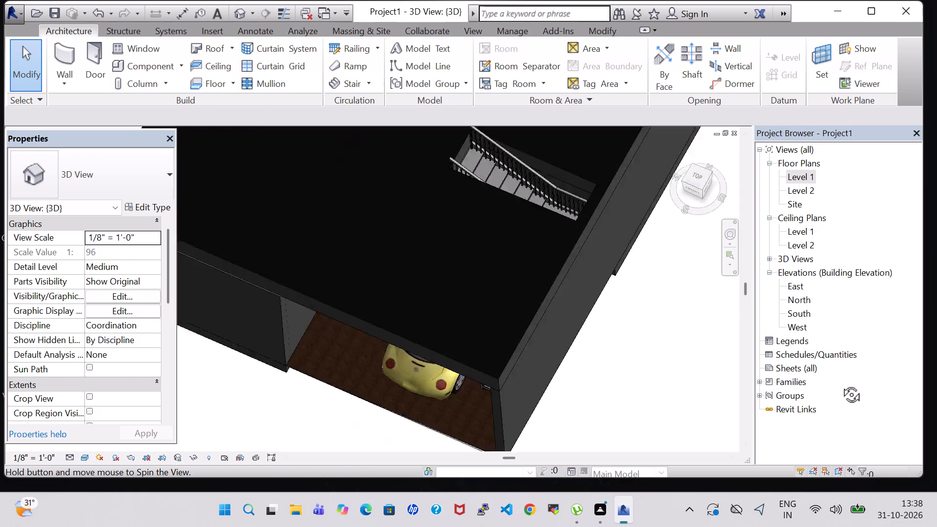
pyautogui.keyDown('shift'); pyautogui.moveTo(840, 384); pyautogui.dragTo(867, 383, button='middle'); pyautogui.keyUp('shift')
pyautogui.keyDown('shift'); pyautogui.moveTo(677, 379); pyautogui.dragTo(631, 224, button='middle'); pyautogui.keyUp('shift')
pyautogui.keyDown('shift'); pyautogui.moveTo(616, 325); pyautogui.dragTo(646, 219, button='middle'); pyautogui.keyUp('shift')
pyautogui.keyDown('shift'); pyautogui.moveTo(625, 277); pyautogui.dragTo(602, 313, button='middle'); pyautogui.keyUp('shift')
pyautogui.keyDown('shift'); pyautogui.moveTo(627, 223); pyautogui.dragTo(627, 230, button='middle'); pyautogui.keyUp('shift')
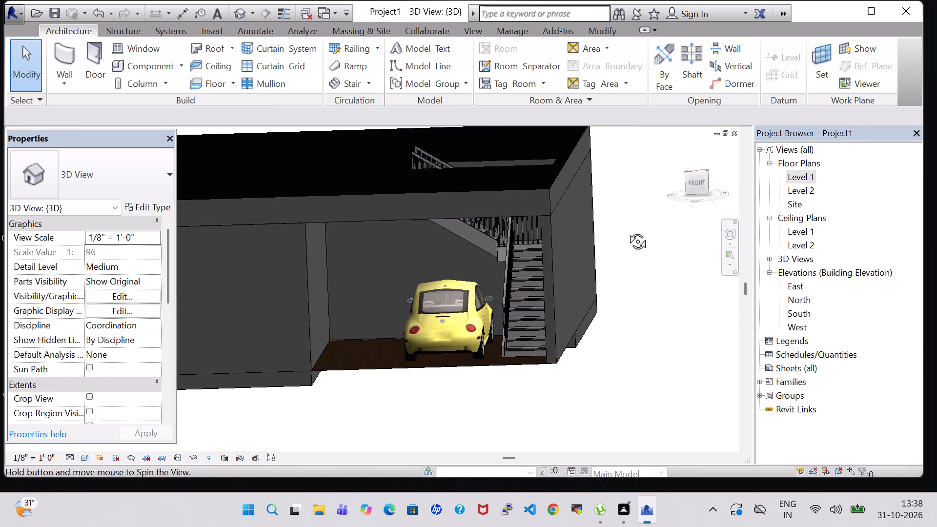
pyautogui.keyDown('shift'); pyautogui.moveTo(627, 230); pyautogui.dragTo(615, 294, button='middle'); pyautogui.keyUp('shift')
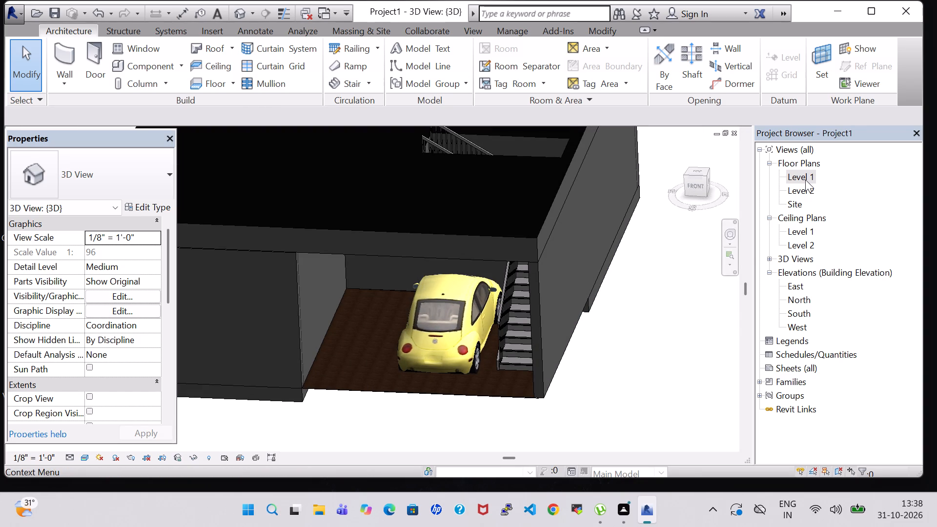
pyautogui.doubleClick(805, 180)
pyautogui.scroll(-7, 555, 211)
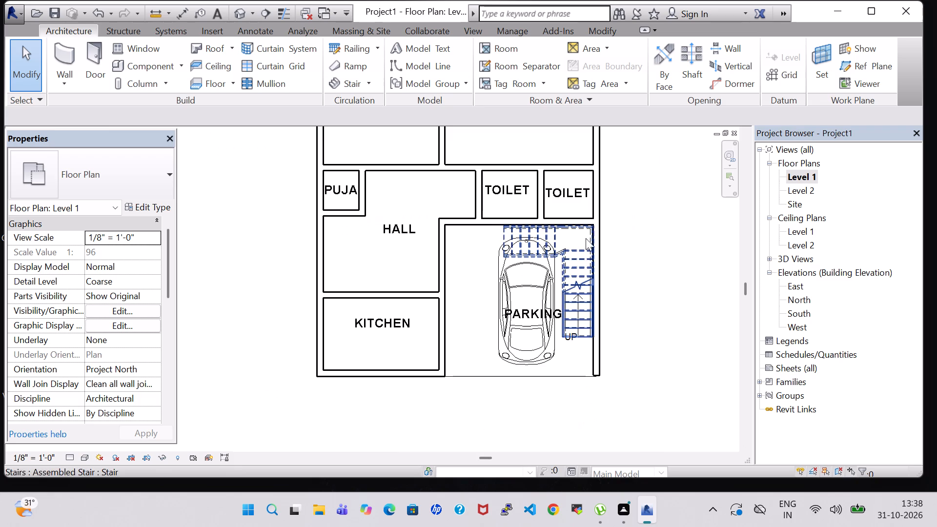
pyautogui.doubleClick(237, 16)
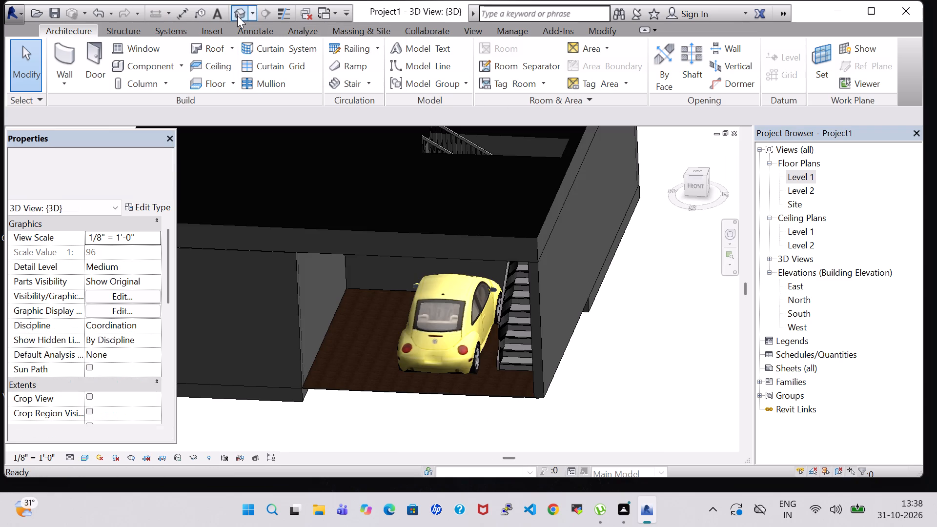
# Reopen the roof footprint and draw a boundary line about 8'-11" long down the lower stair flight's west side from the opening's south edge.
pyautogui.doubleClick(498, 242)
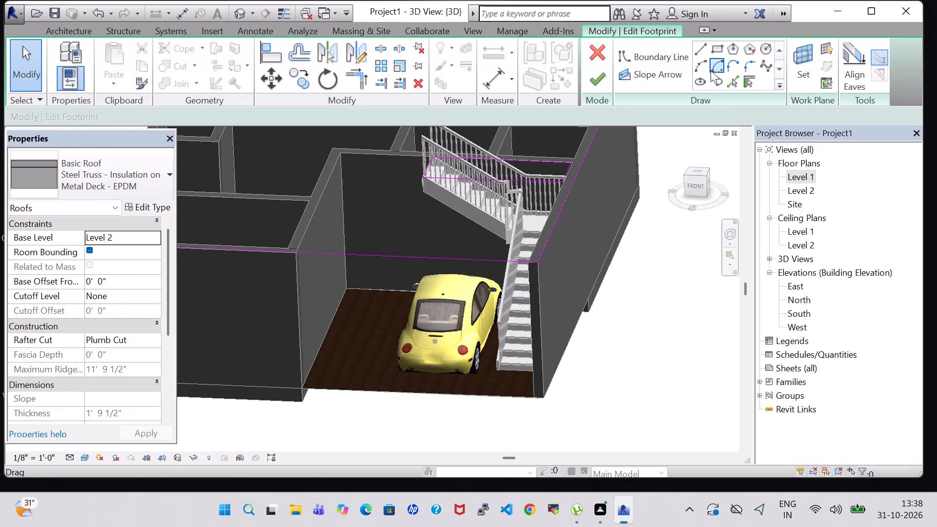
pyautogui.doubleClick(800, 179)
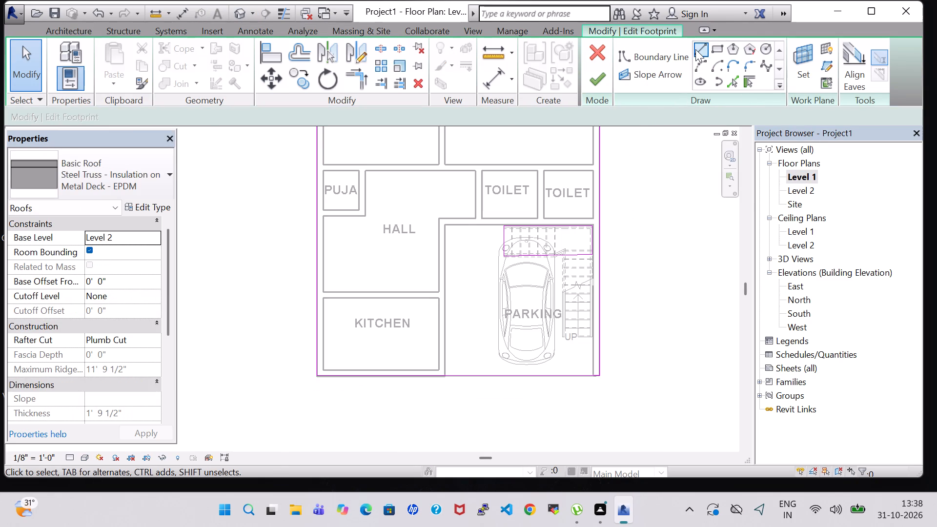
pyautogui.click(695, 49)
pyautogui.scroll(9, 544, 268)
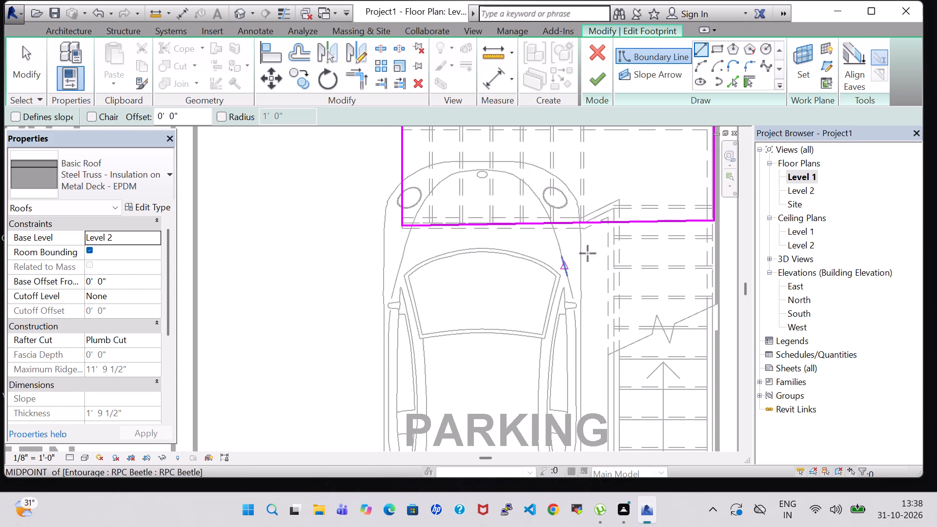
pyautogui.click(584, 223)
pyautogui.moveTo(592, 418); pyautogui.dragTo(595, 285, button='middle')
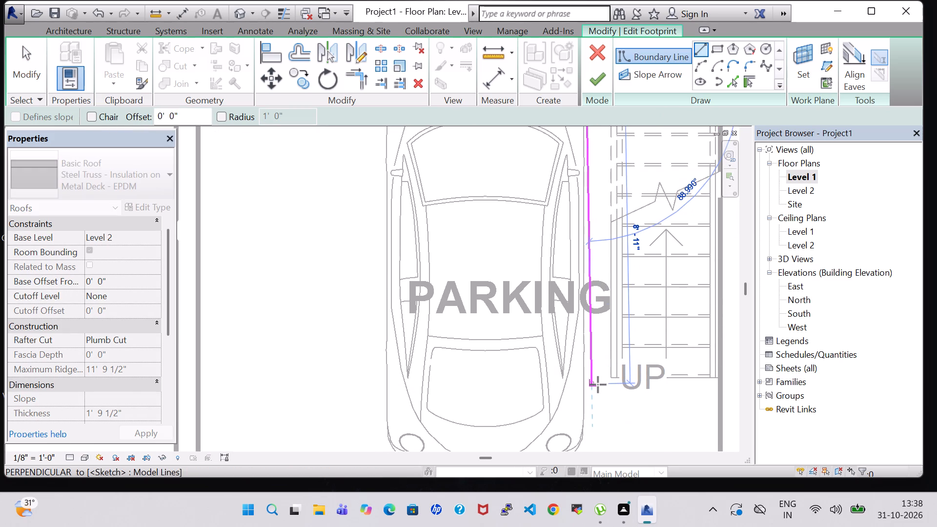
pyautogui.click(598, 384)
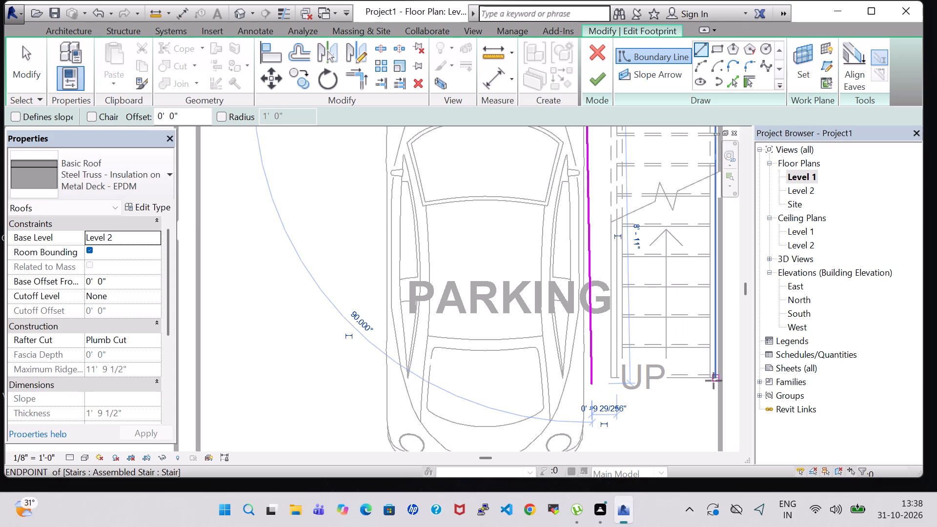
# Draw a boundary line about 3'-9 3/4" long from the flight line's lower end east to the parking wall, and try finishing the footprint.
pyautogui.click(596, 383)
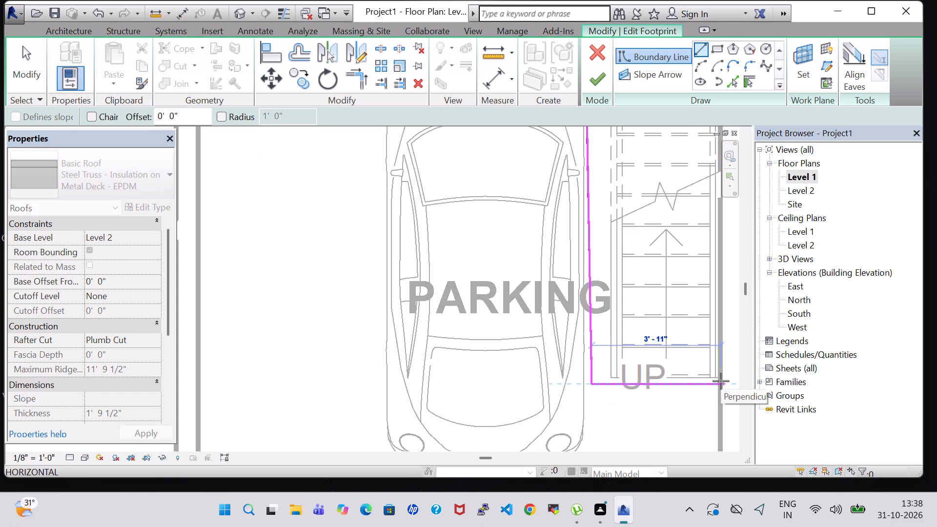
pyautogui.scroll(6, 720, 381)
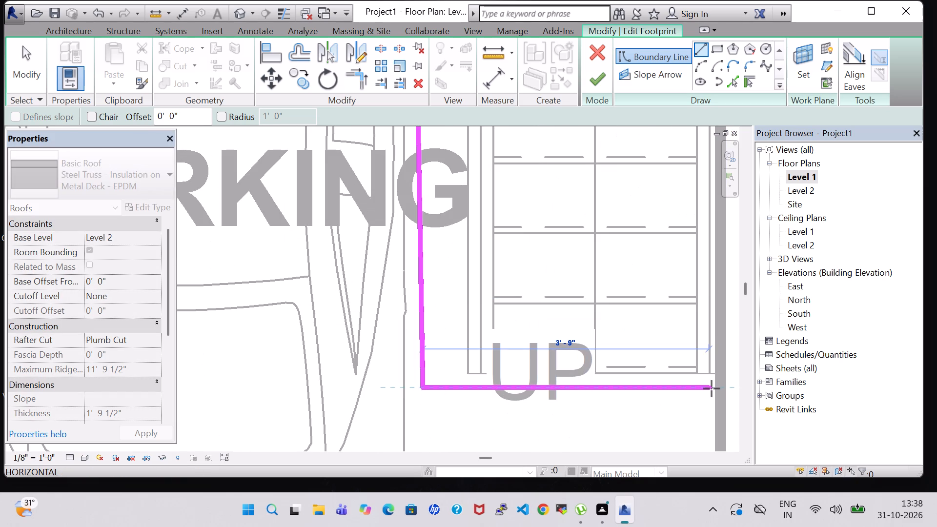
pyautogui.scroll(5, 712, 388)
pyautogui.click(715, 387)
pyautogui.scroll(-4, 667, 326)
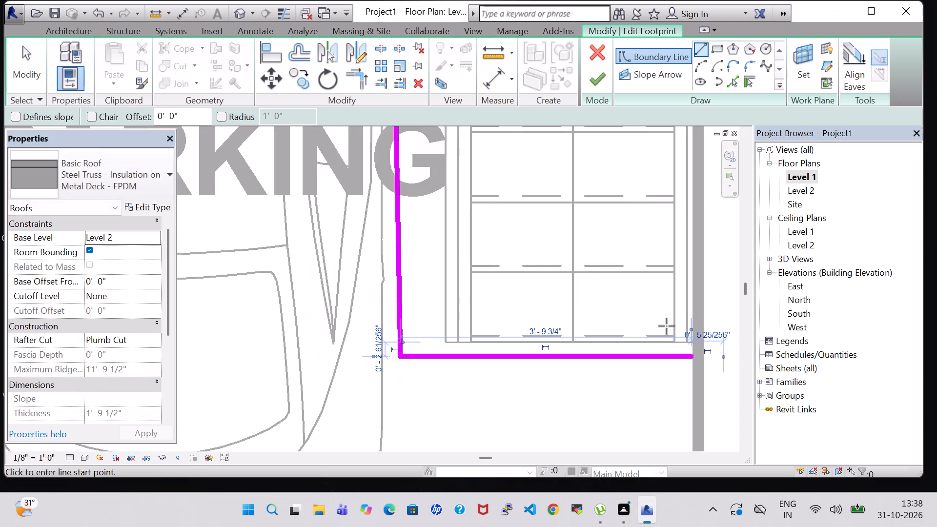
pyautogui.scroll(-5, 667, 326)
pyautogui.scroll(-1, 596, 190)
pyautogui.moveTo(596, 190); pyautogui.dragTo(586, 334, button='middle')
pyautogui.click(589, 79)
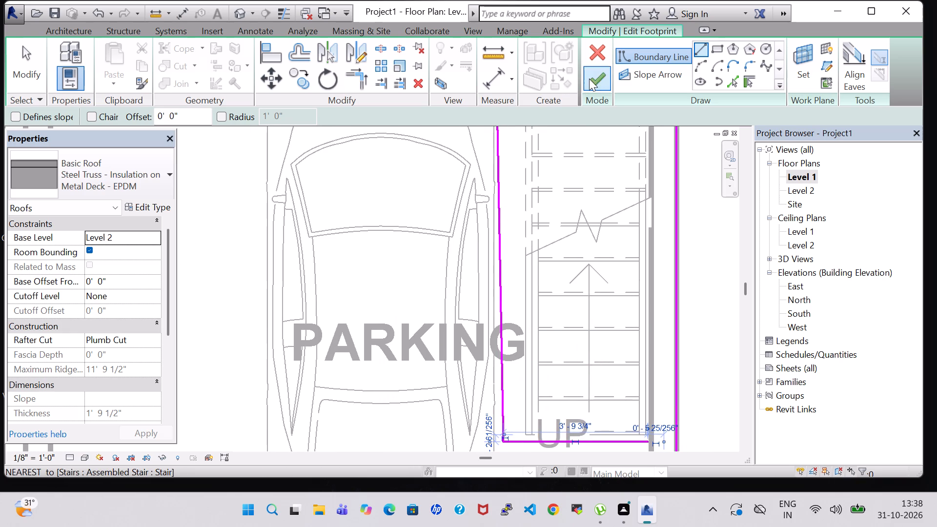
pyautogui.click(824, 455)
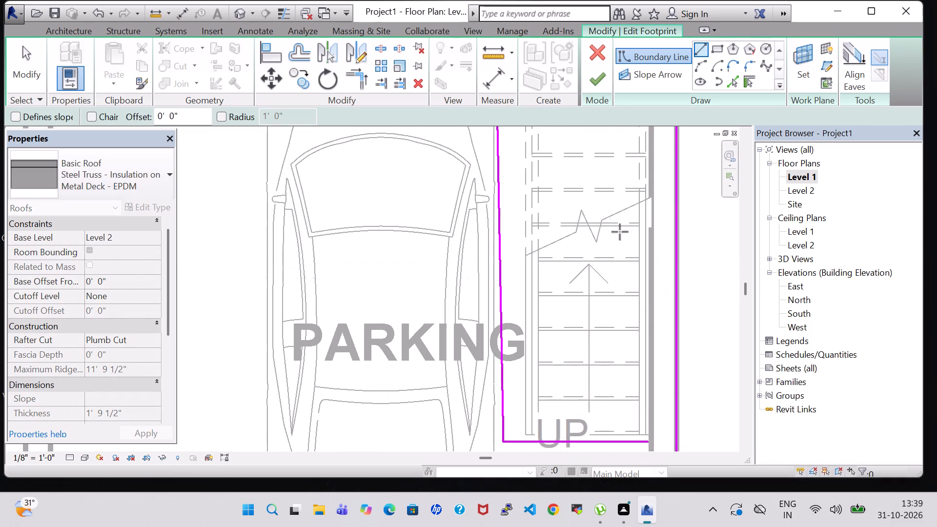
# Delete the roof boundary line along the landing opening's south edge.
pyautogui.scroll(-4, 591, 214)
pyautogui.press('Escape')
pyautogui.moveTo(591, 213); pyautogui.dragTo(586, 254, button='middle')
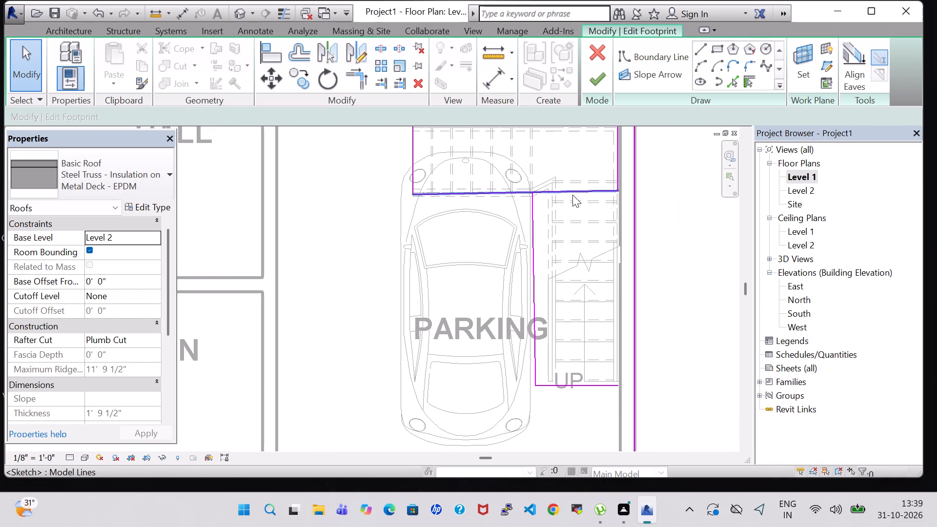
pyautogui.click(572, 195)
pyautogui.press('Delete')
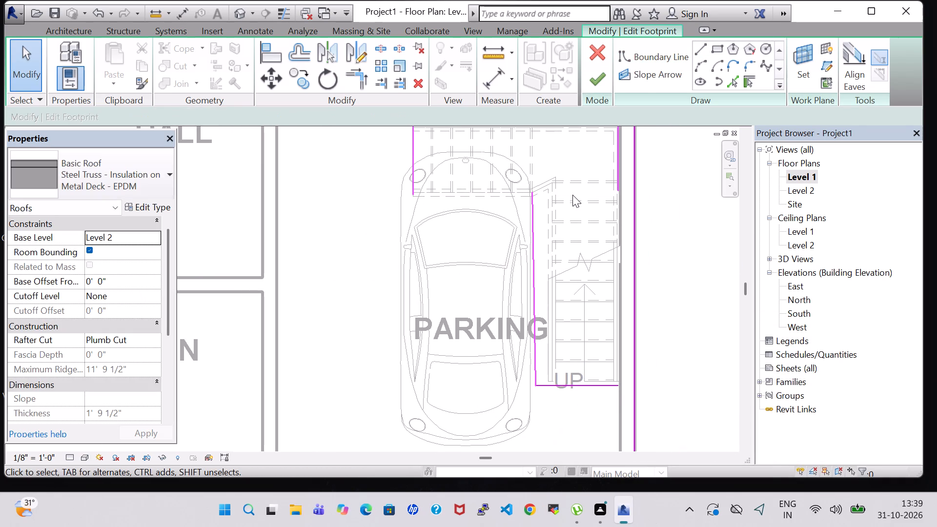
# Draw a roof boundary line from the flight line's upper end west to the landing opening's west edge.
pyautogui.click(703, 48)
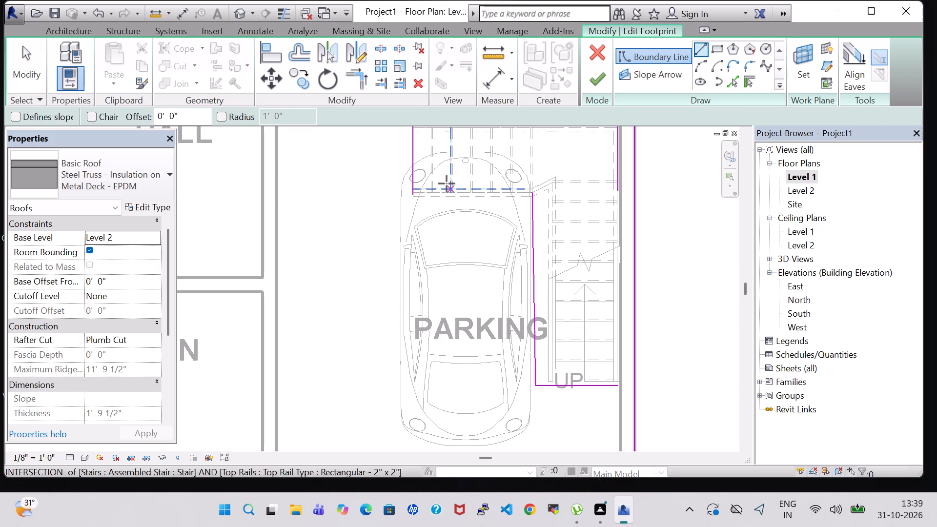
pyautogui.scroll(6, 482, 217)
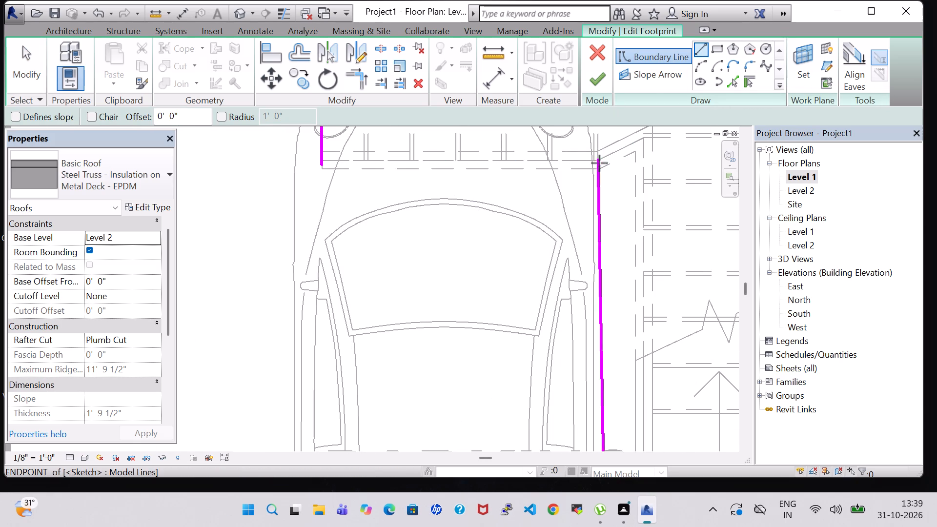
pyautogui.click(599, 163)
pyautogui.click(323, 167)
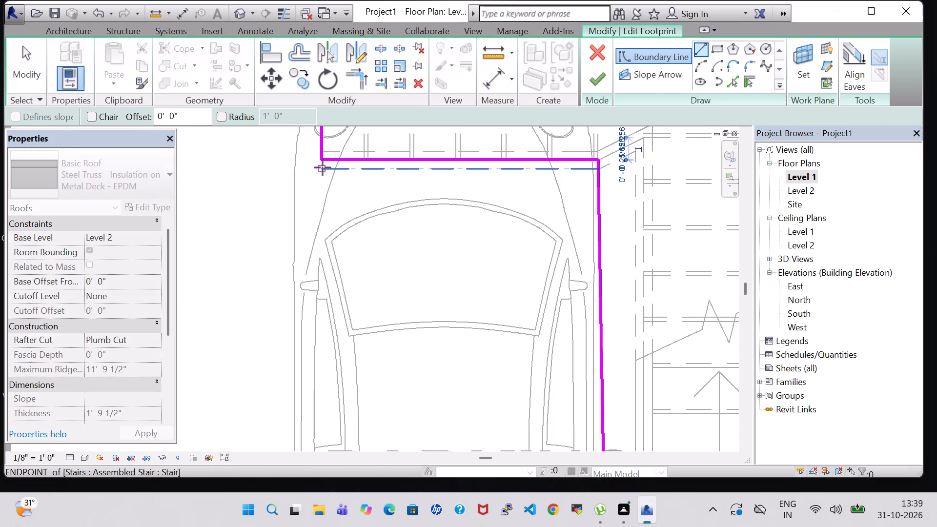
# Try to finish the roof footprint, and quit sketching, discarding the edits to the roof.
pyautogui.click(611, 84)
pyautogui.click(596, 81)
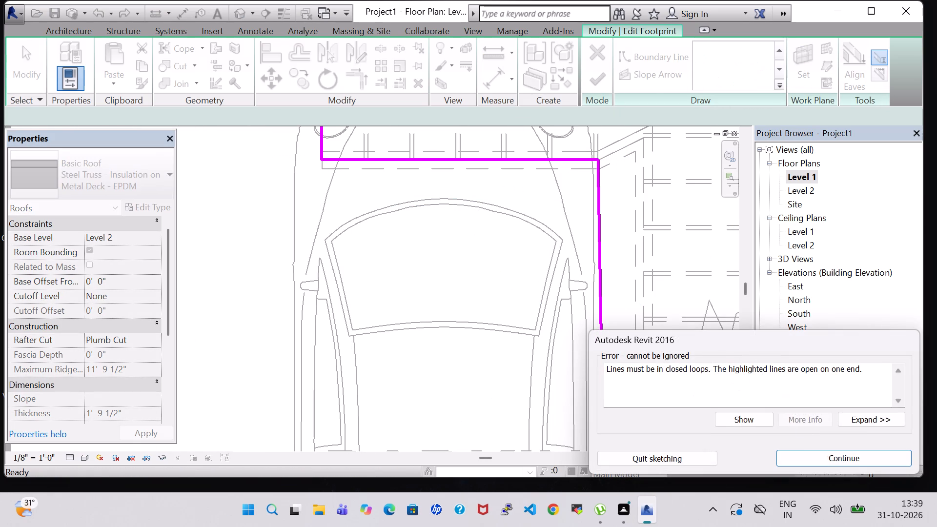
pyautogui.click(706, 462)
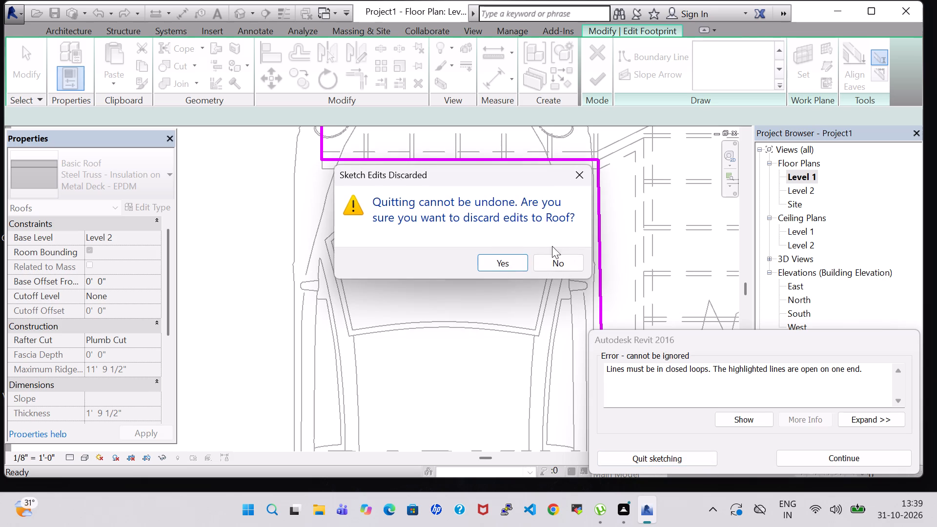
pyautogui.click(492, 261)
# Examine the roof opening and both stair flights again in the 3D view and the Level 1 plan.
pyautogui.scroll(-5, 520, 193)
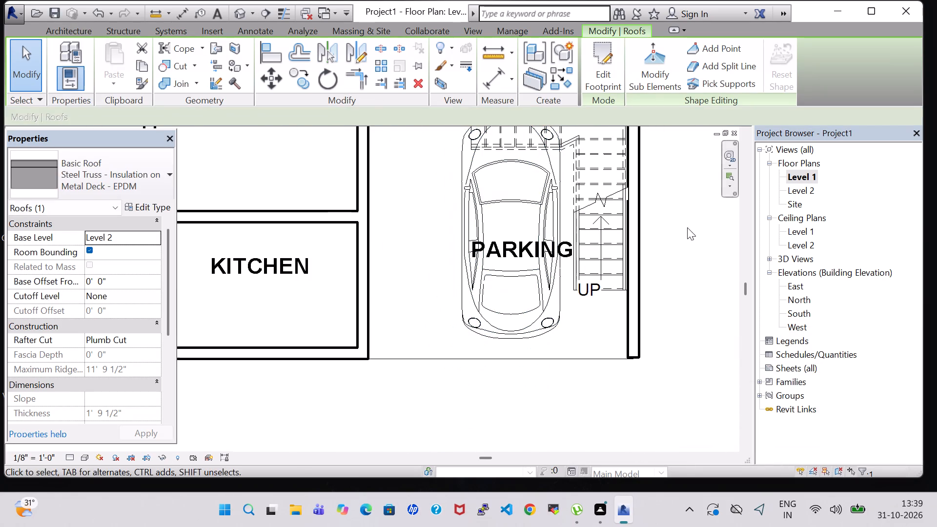
pyautogui.moveTo(687, 227); pyautogui.dragTo(653, 295, button='middle')
pyautogui.scroll(-1, 658, 290)
pyautogui.click(236, 10)
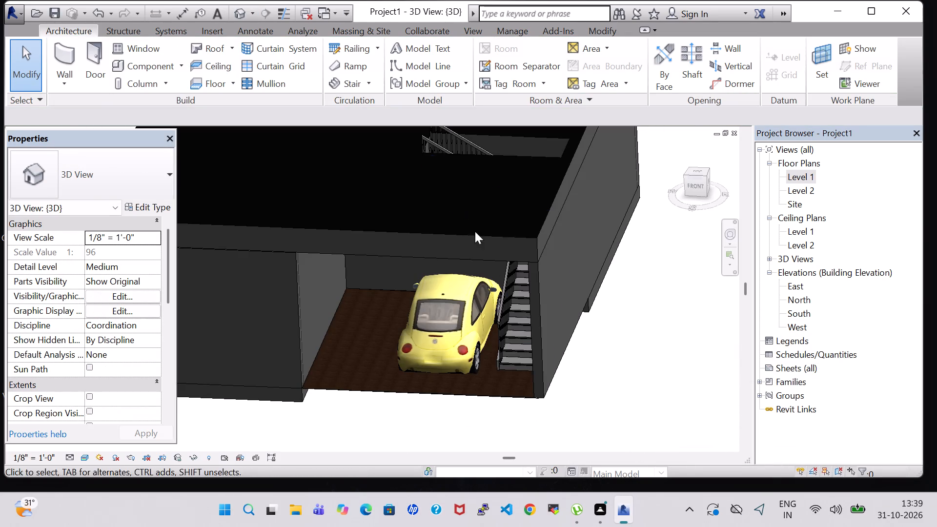
pyautogui.keyDown('shift'); pyautogui.moveTo(611, 345); pyautogui.dragTo(654, 237, button='middle'); pyautogui.keyUp('shift')
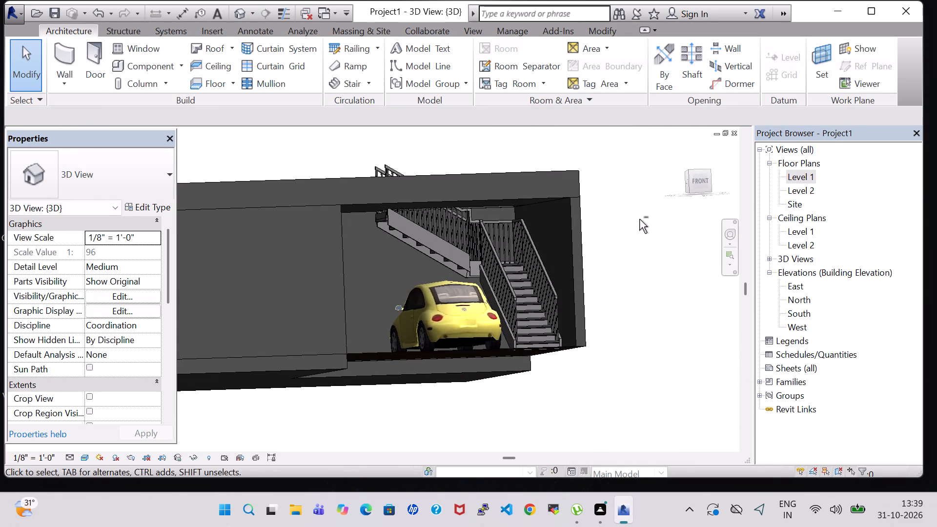
pyautogui.keyDown('shift'); pyautogui.moveTo(639, 219); pyautogui.dragTo(604, 393, button='middle'); pyautogui.keyUp('shift')
pyautogui.keyDown('shift'); pyautogui.scroll(-1, 586, 346); pyautogui.keyUp('shift')
pyautogui.keyDown('shift'); pyautogui.moveTo(592, 253); pyautogui.dragTo(596, 320, button='middle'); pyautogui.keyUp('shift')
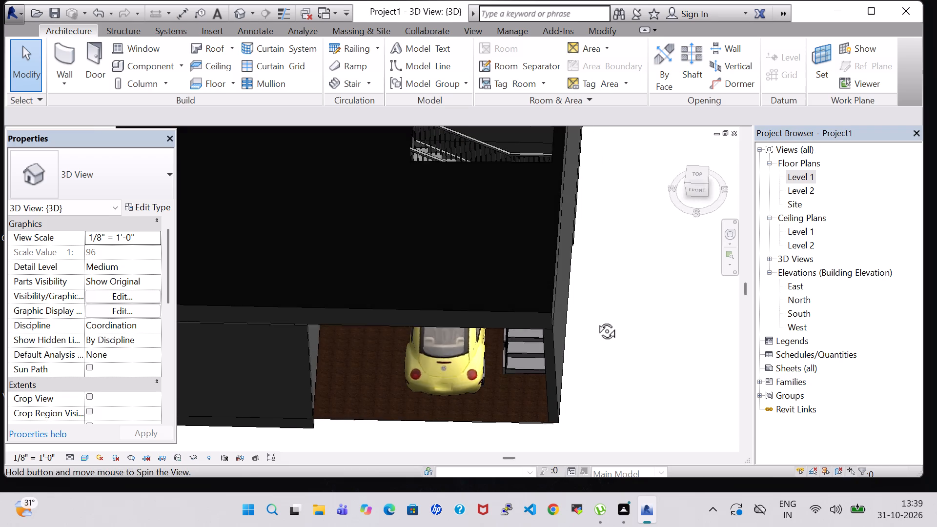
pyautogui.keyDown('shift'); pyautogui.moveTo(596, 320); pyautogui.dragTo(595, 322, button='middle'); pyautogui.keyUp('shift')
pyautogui.doubleClick(800, 173)
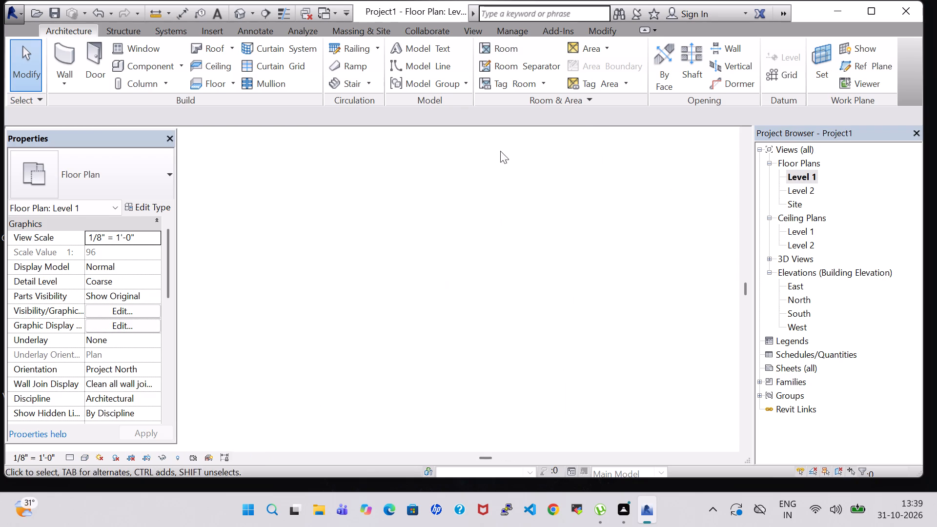
pyautogui.scroll(-3, 500, 151)
pyautogui.click(236, 14)
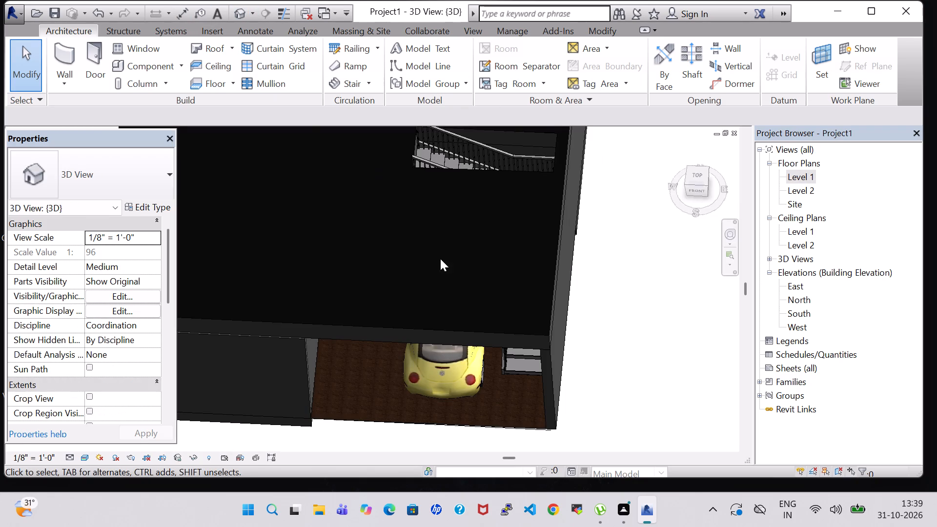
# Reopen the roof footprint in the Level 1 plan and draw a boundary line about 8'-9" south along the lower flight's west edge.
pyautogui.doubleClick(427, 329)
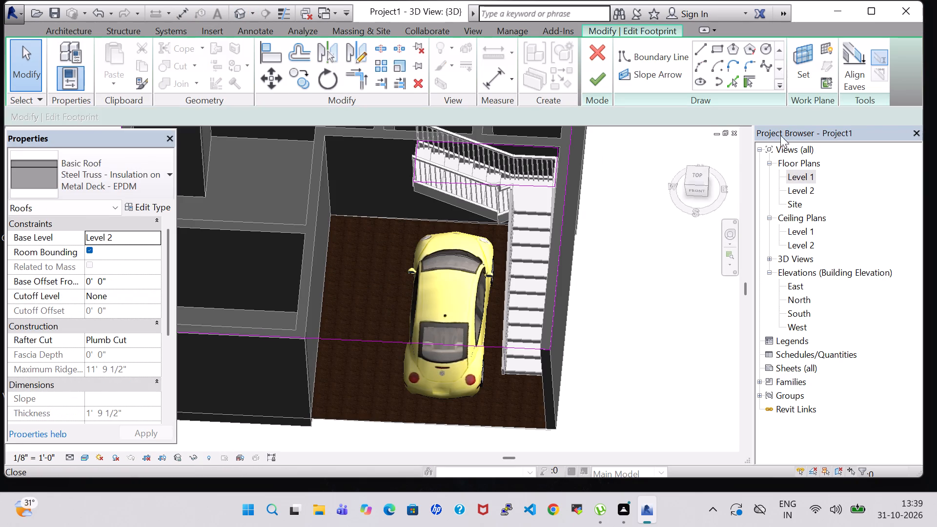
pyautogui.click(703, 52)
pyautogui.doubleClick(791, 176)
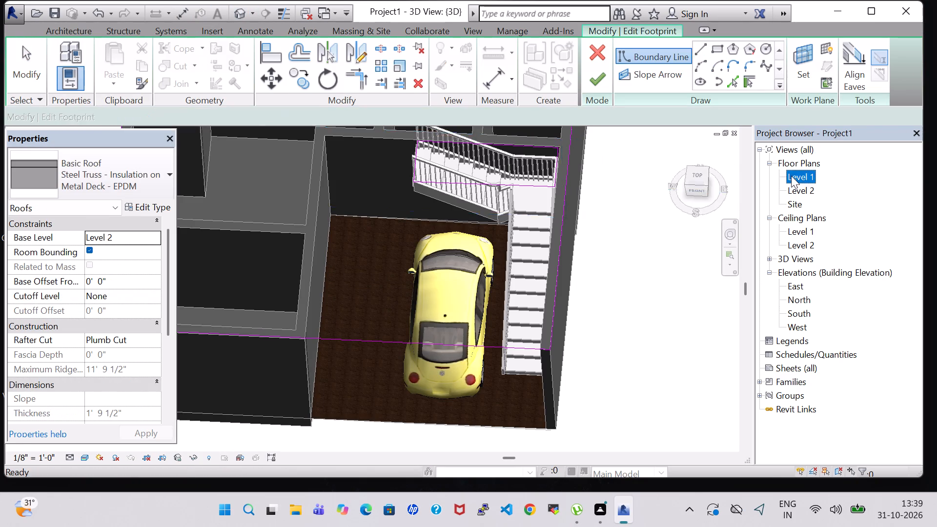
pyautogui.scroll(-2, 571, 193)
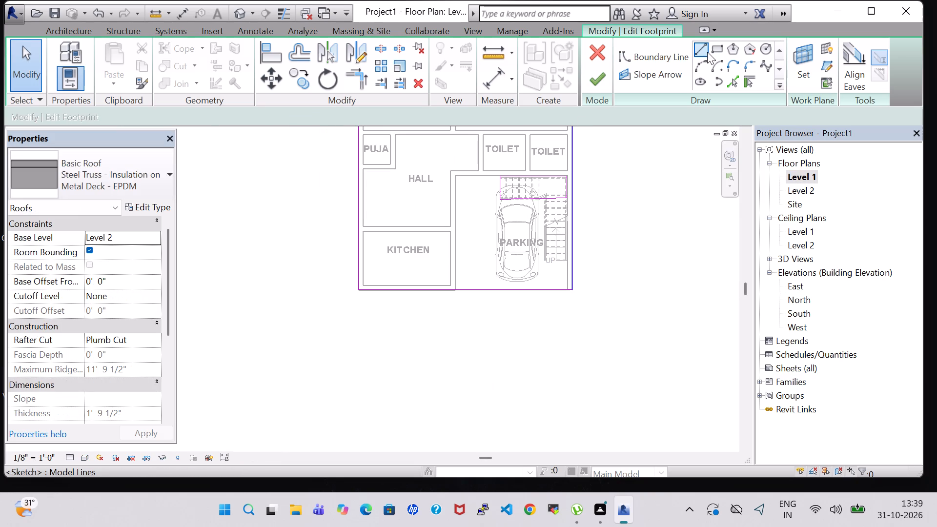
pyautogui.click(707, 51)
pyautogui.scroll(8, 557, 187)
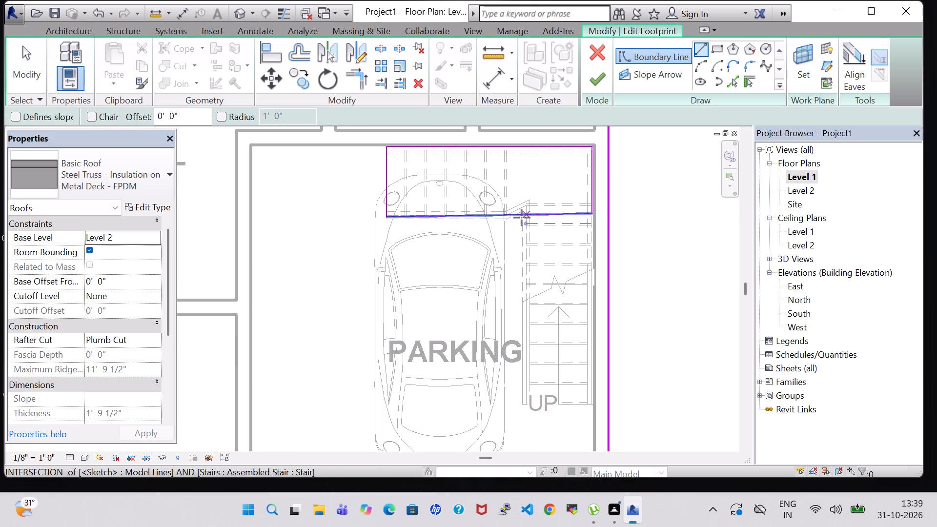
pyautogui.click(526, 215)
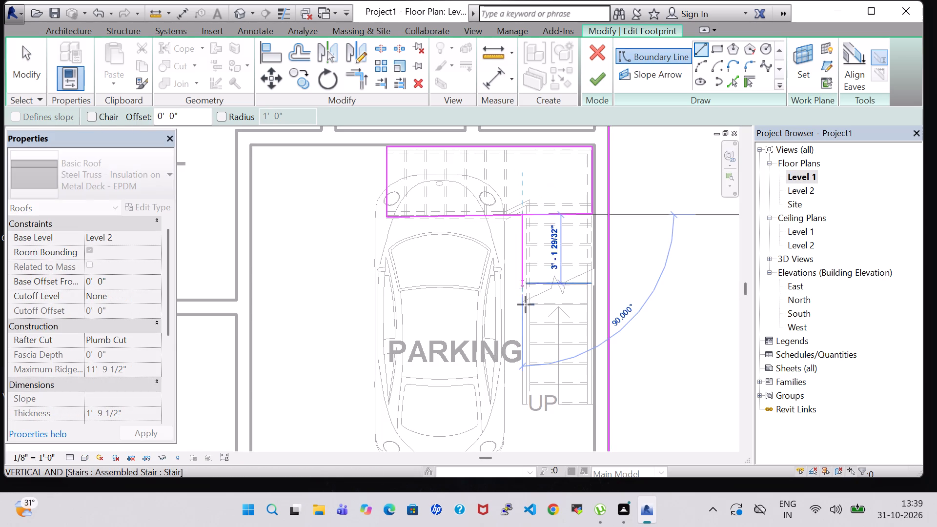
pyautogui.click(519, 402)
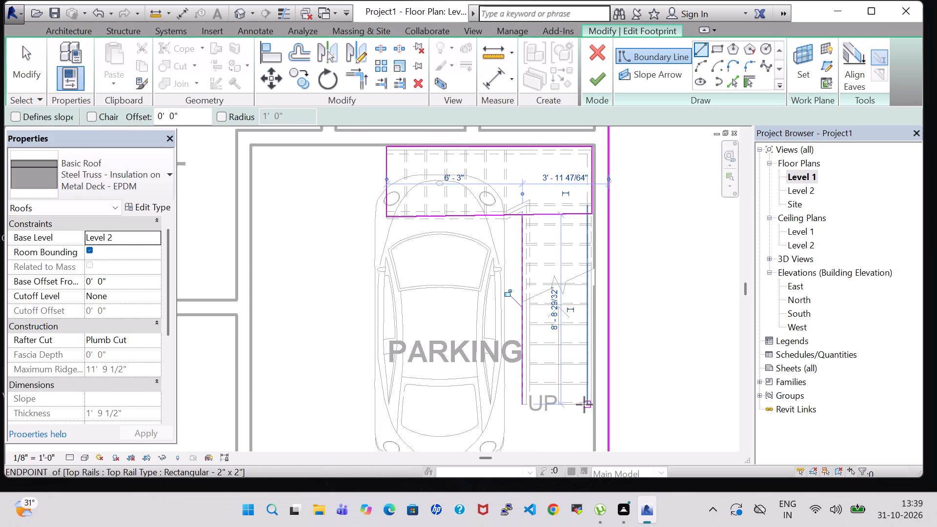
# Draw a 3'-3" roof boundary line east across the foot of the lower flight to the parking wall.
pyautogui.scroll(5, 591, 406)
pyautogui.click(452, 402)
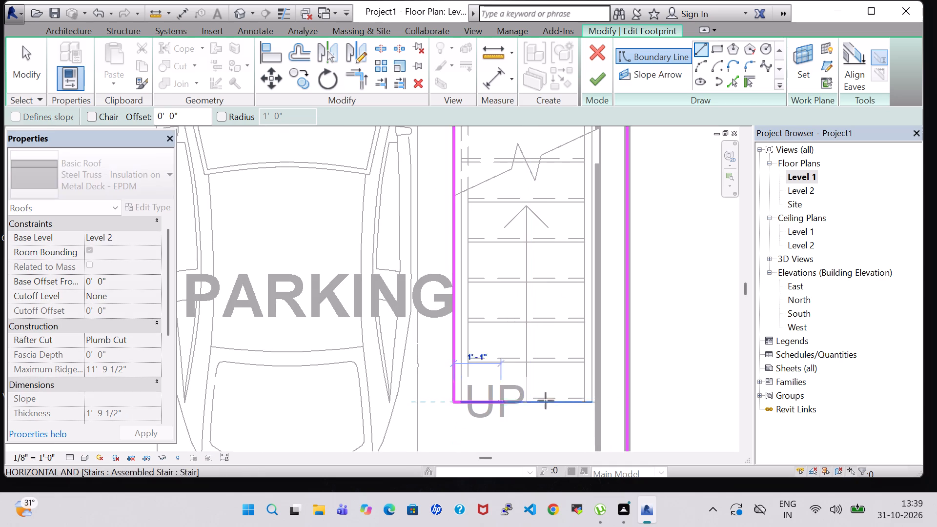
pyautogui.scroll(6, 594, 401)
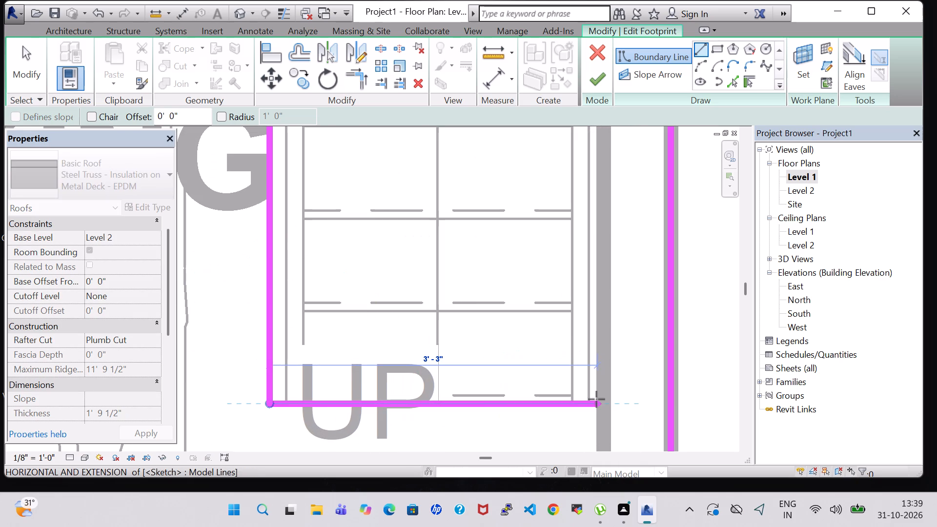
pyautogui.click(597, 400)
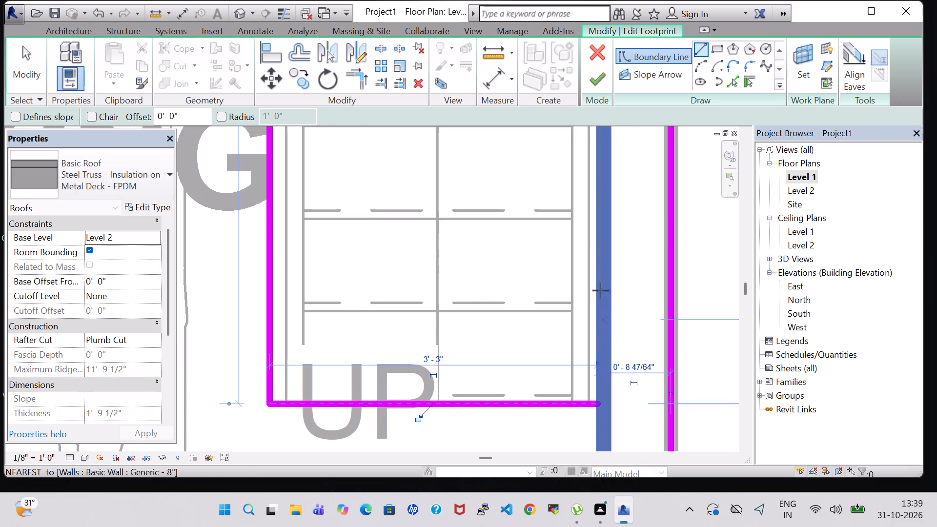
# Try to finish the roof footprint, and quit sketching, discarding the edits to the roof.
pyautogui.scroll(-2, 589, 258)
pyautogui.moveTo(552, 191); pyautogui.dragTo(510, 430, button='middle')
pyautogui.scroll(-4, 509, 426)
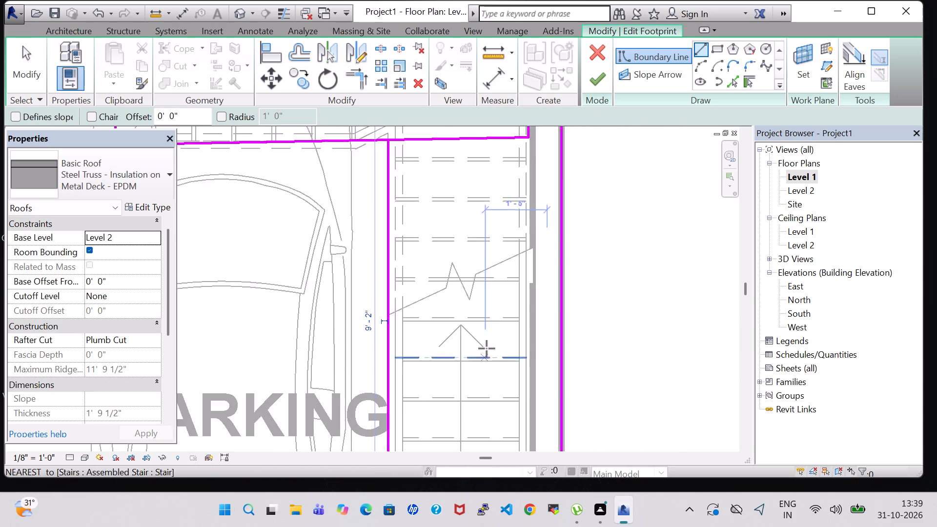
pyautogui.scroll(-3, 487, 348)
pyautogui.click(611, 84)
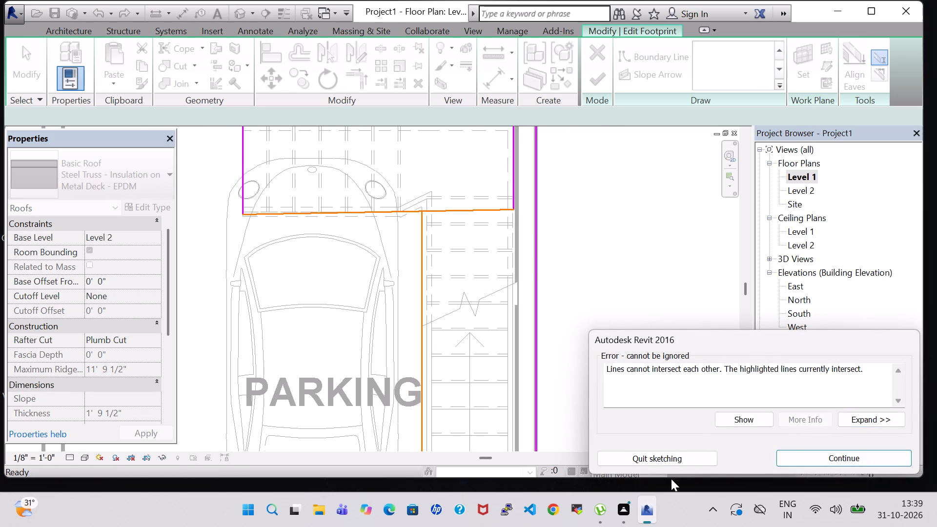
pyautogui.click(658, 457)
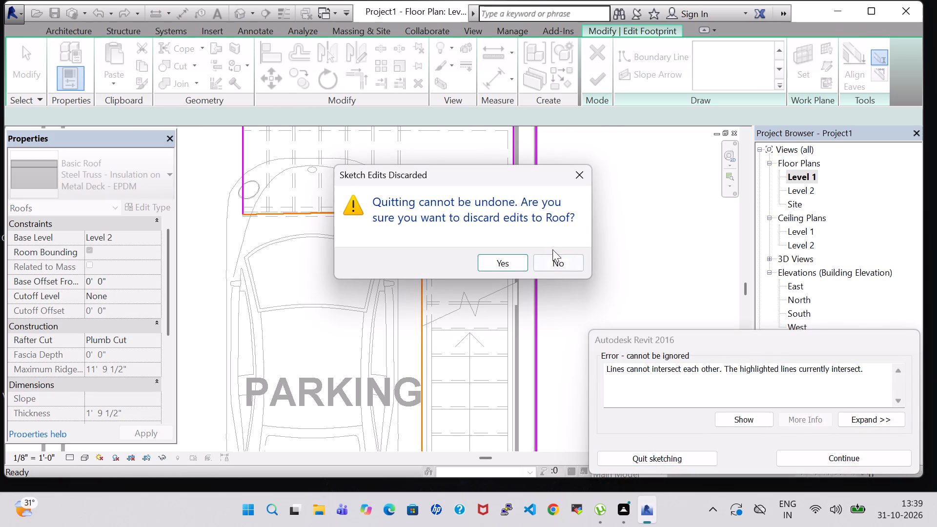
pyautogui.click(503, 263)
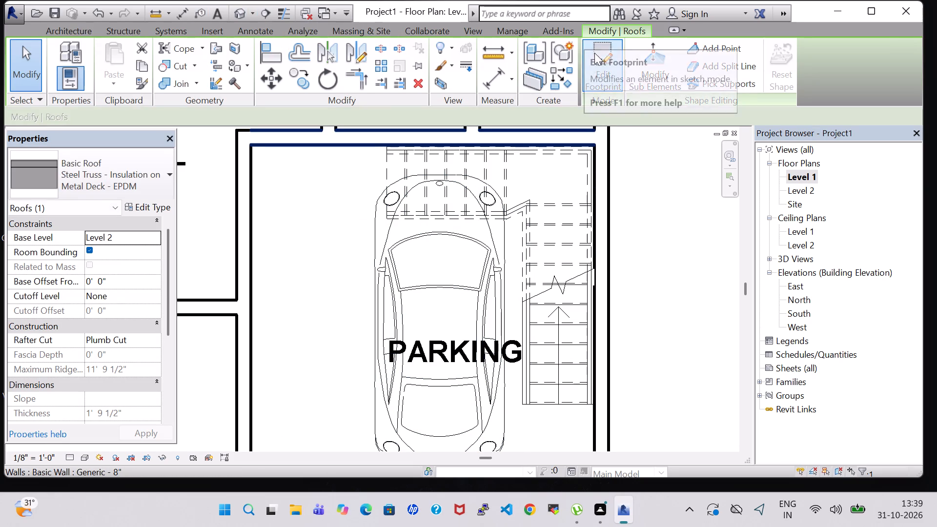
# Reopen the roof footprint in the Level 1 plan and delete all four boundary lines of the existing stair opening.
pyautogui.click(233, 11)
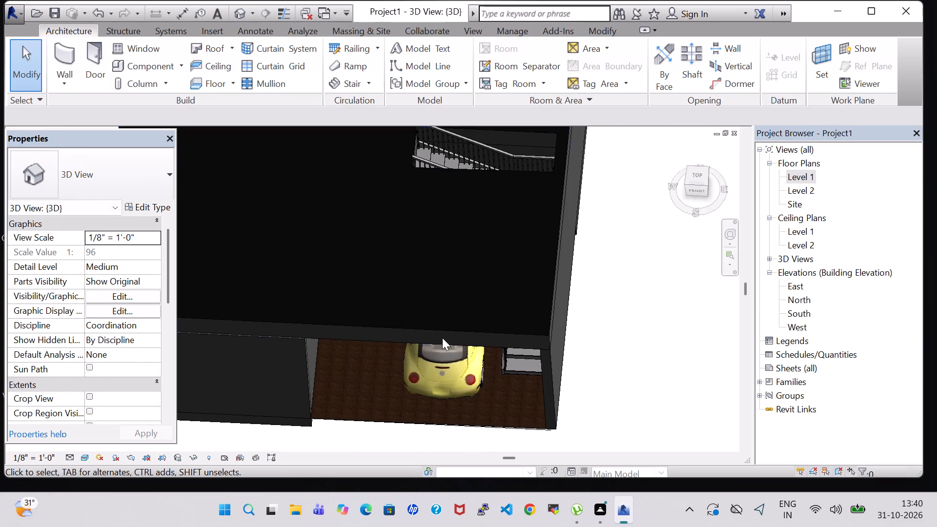
pyautogui.doubleClick(442, 332)
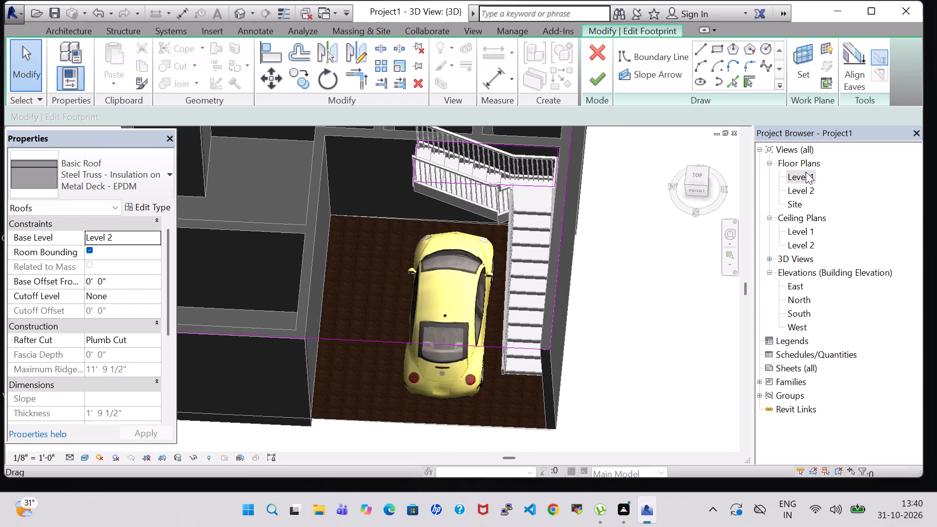
pyautogui.doubleClick(815, 176)
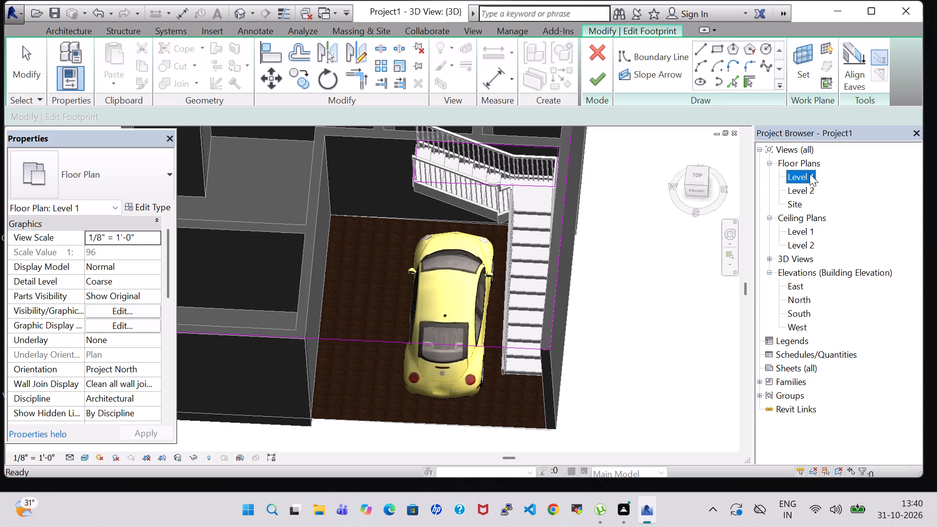
pyautogui.doubleClick(810, 174)
pyautogui.scroll(-2, 550, 196)
pyautogui.click(568, 212)
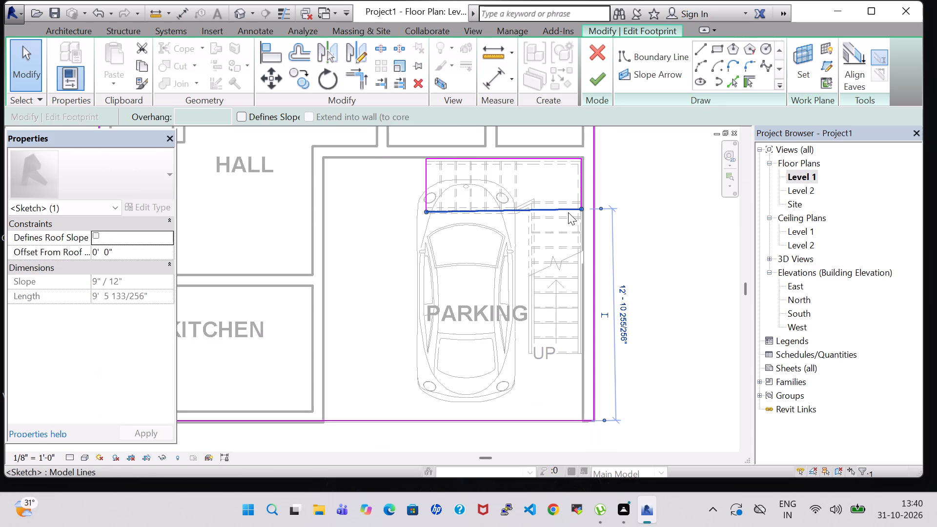
pyautogui.press('Delete')
pyautogui.click(424, 176)
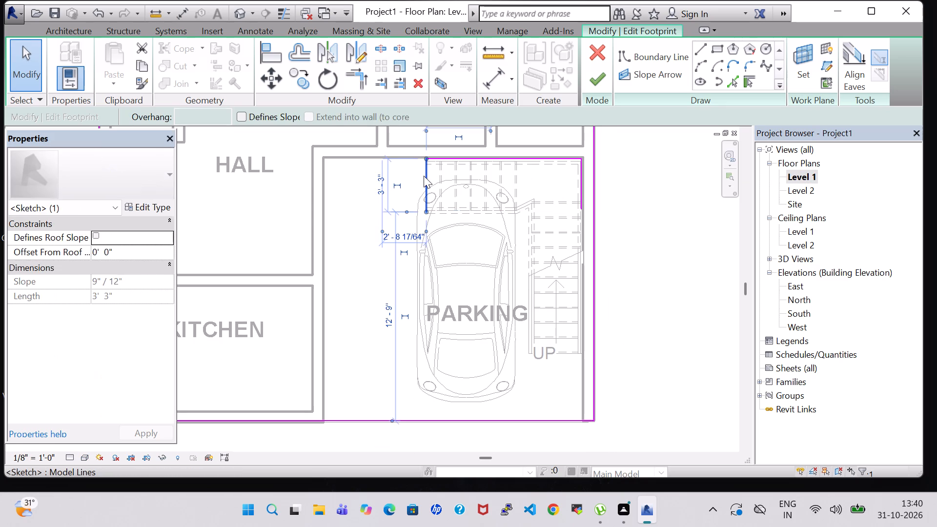
pyautogui.press('Delete')
pyautogui.scroll(-3, 550, 217)
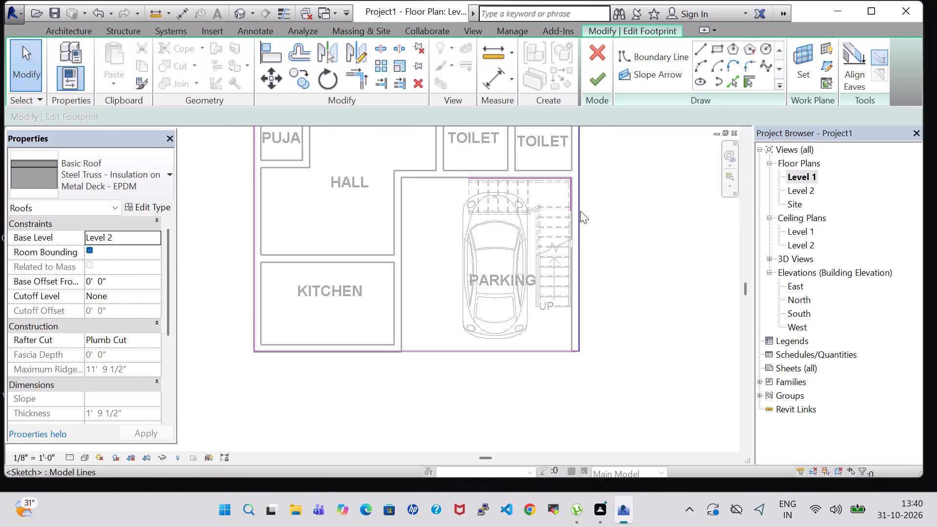
pyautogui.click(544, 181)
pyautogui.press('Delete')
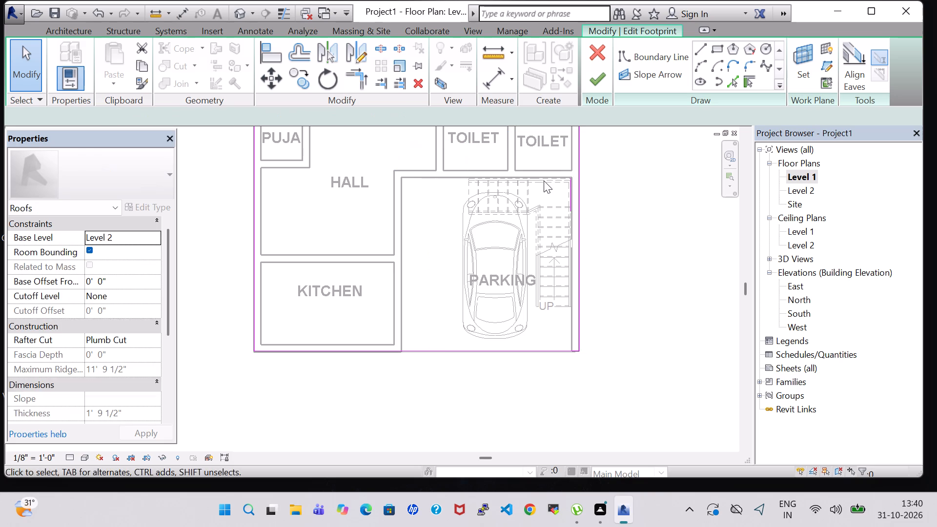
pyautogui.scroll(7, 568, 229)
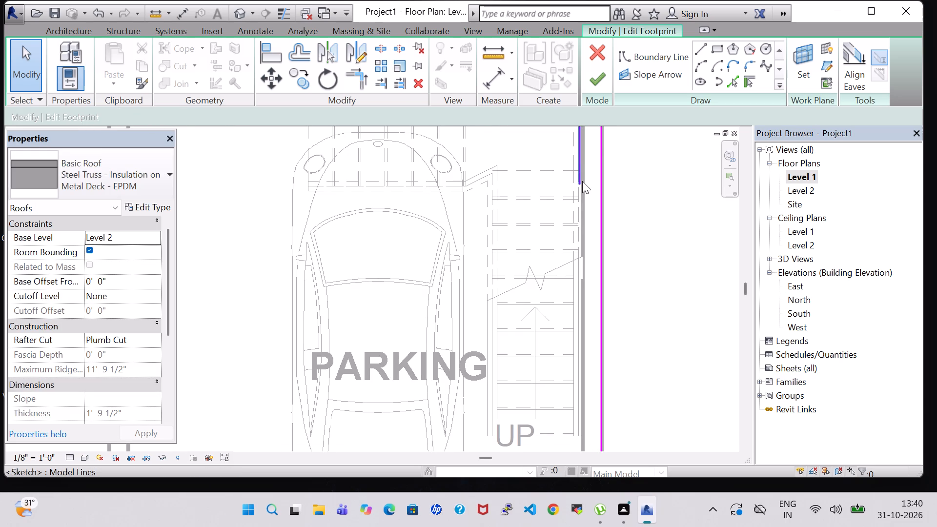
pyautogui.click(582, 181)
pyautogui.press('Delete')
# Draw roof boundary lines 3'-4" south along the upper flight's west end and 6'-3" east along its south edge to the lower flight.
pyautogui.scroll(-3, 654, 231)
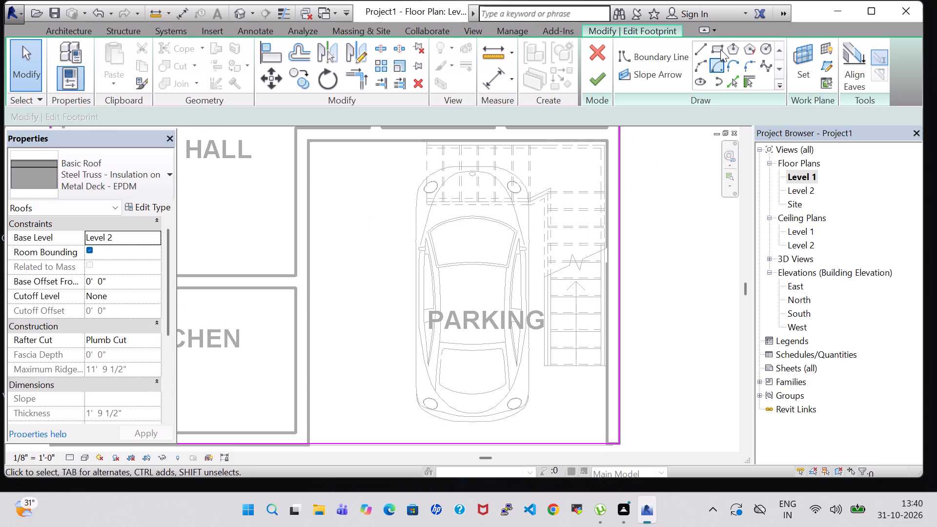
pyautogui.click(706, 46)
pyautogui.moveTo(663, 197); pyautogui.dragTo(684, 285, button='middle')
pyautogui.scroll(6, 430, 267)
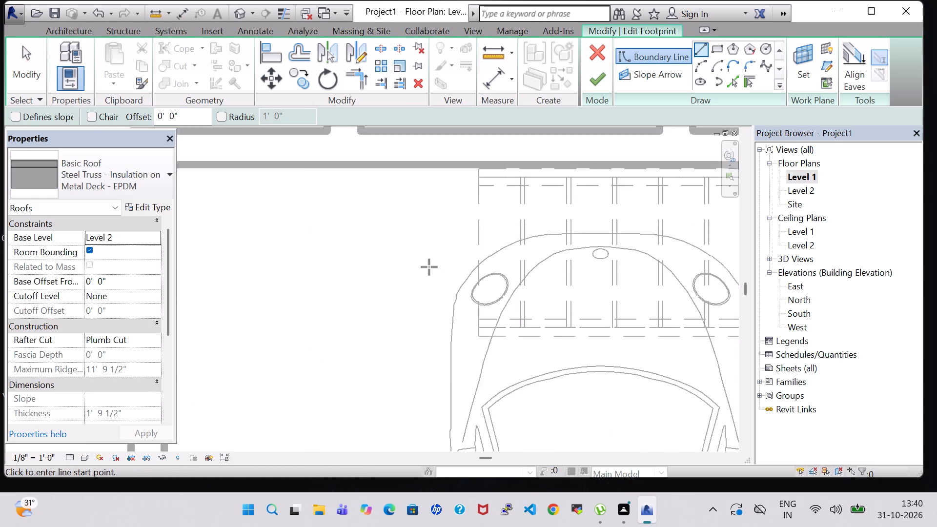
pyautogui.scroll(2, 429, 267)
pyautogui.click(488, 154)
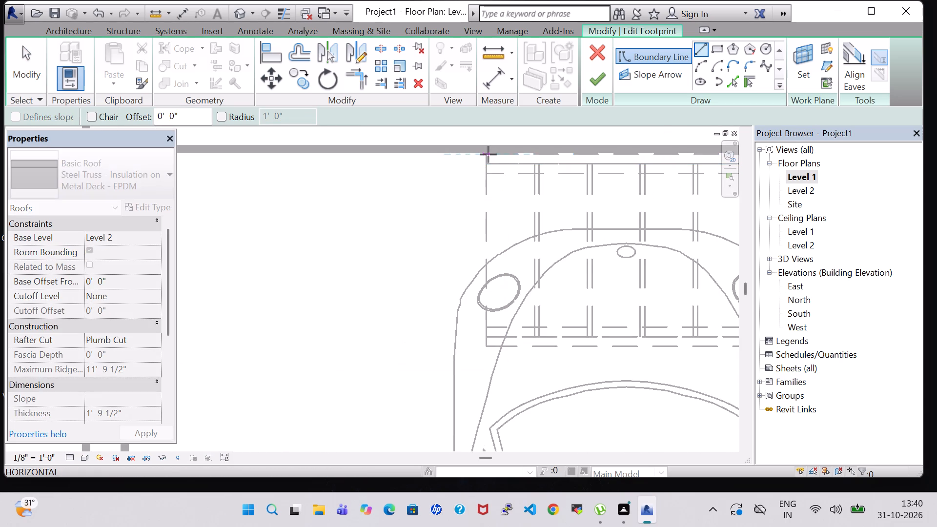
pyautogui.click(486, 345)
pyautogui.click(486, 345)
pyautogui.moveTo(608, 340); pyautogui.dragTo(229, 316, button='middle')
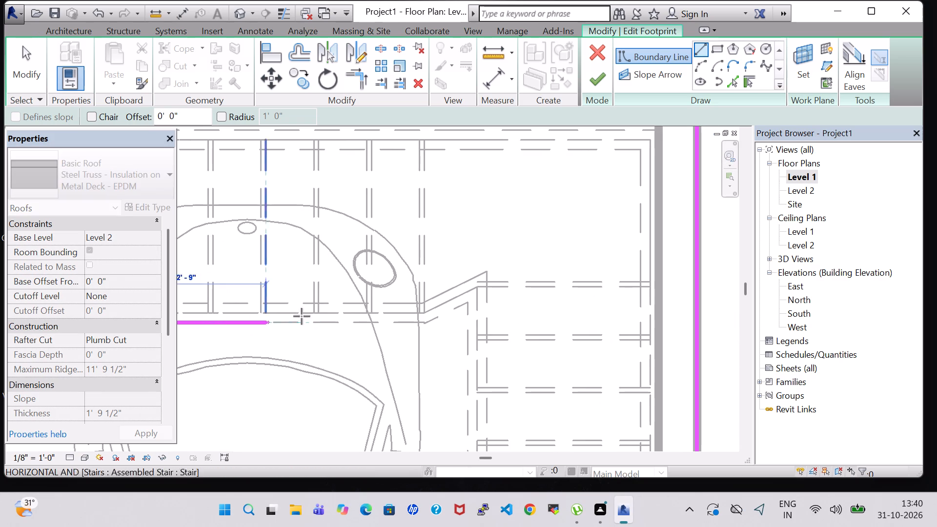
pyautogui.click(465, 323)
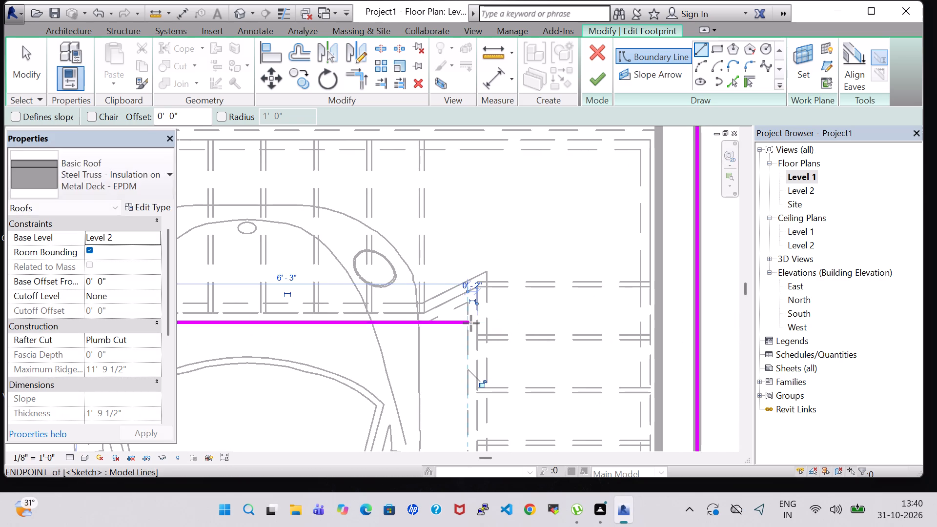
pyautogui.click(471, 323)
pyautogui.click(468, 321)
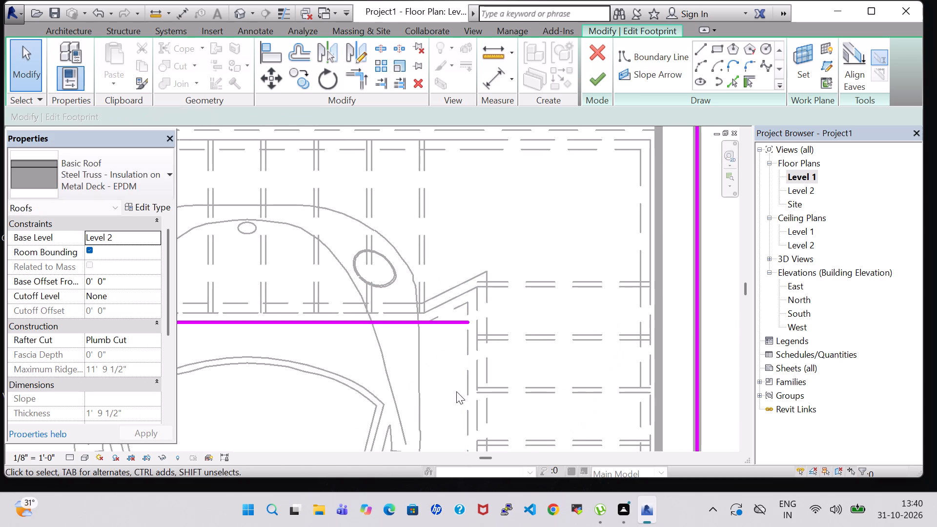
# Continue the roof boundary south along the lower flight's west edge and 3'-2" east across the flight's foot.
pyautogui.click(700, 43)
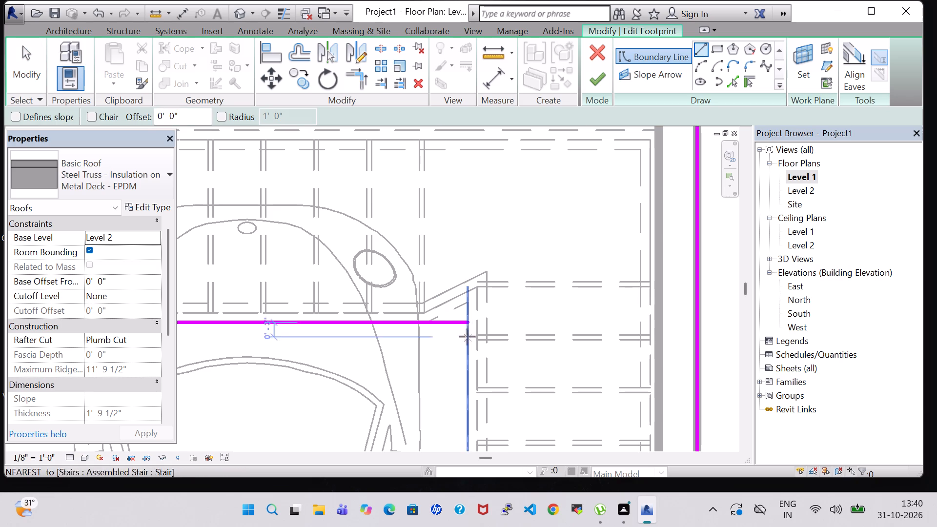
pyautogui.click(469, 323)
pyautogui.moveTo(465, 423); pyautogui.dragTo(492, 266, button='middle')
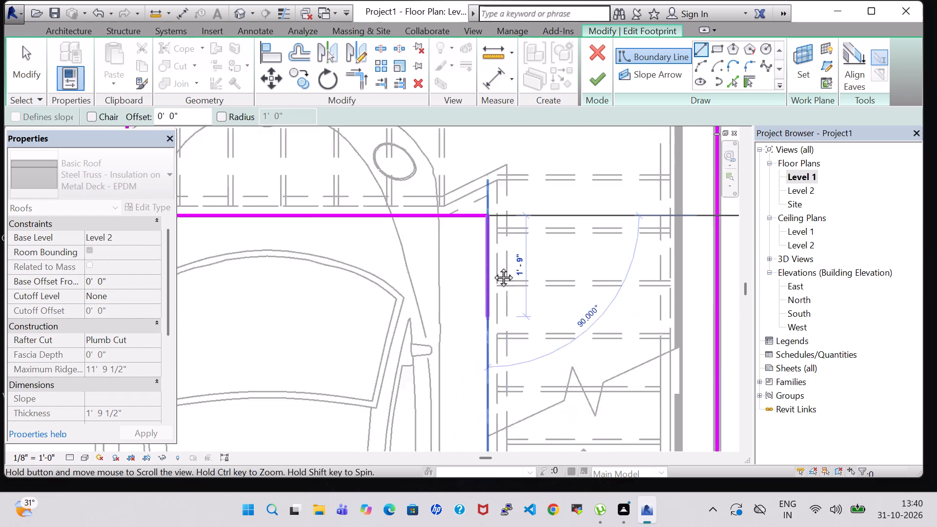
pyautogui.moveTo(492, 266); pyautogui.dragTo(492, 264, button='middle')
pyautogui.scroll(-3, 492, 264)
pyautogui.moveTo(491, 421); pyautogui.dragTo(540, 219, button='middle')
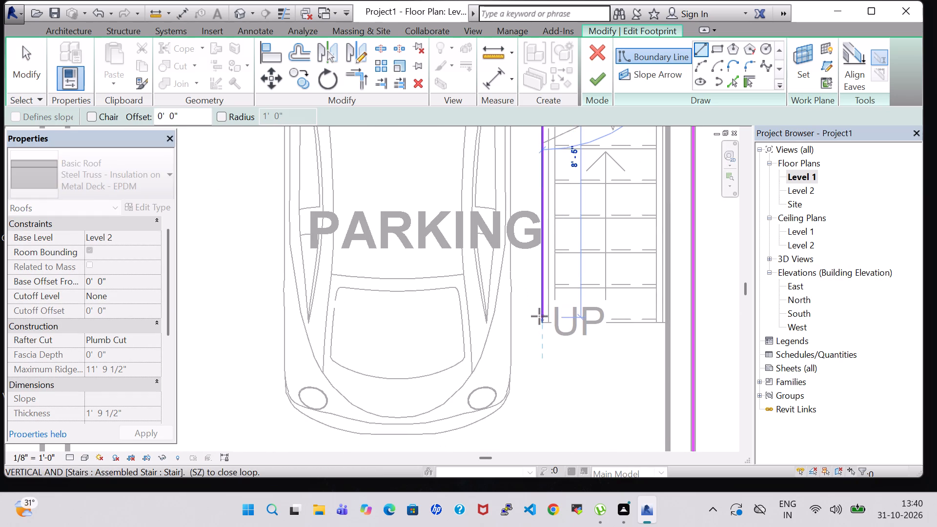
pyautogui.click(540, 325)
pyautogui.click(541, 323)
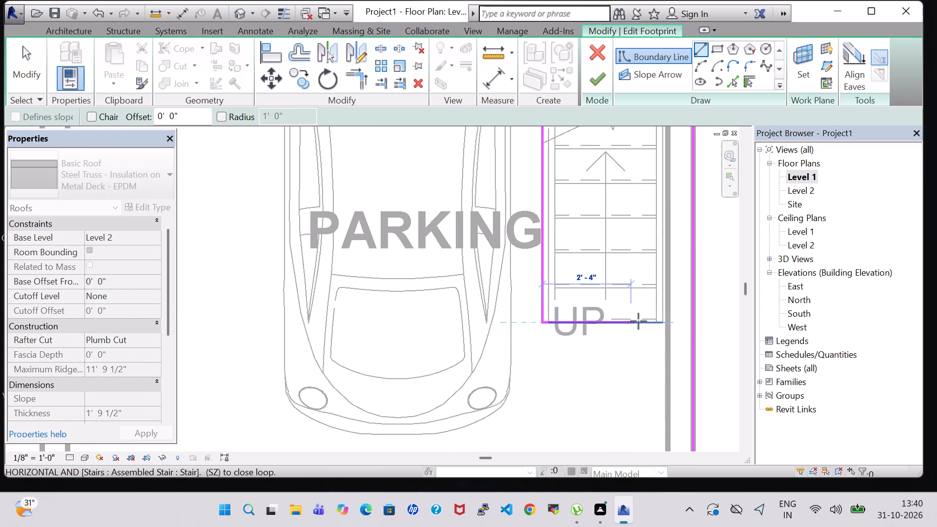
pyautogui.scroll(9, 669, 323)
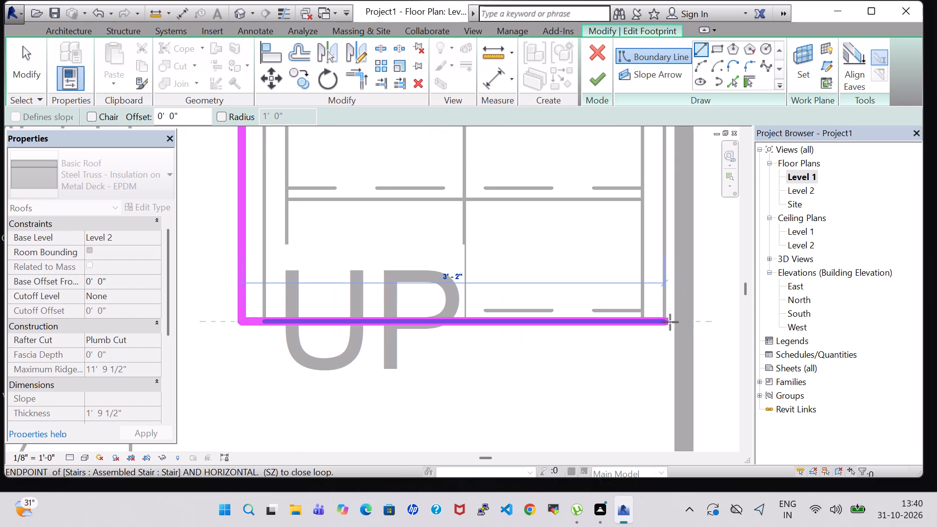
pyautogui.click(670, 322)
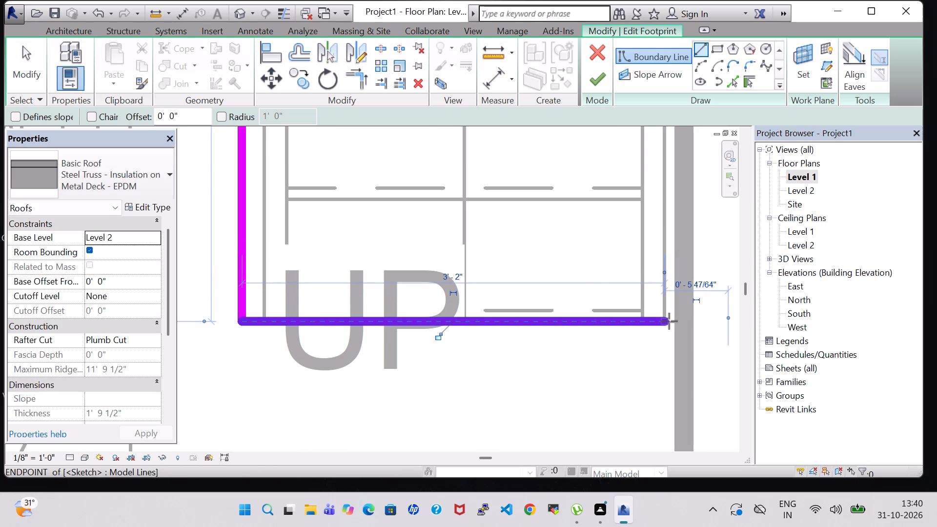
# Close the L-shaped stair opening with roof boundary lines along the stair's east and north edges, and finish the roof footprint.
pyautogui.click(669, 321)
pyautogui.scroll(-3, 668, 147)
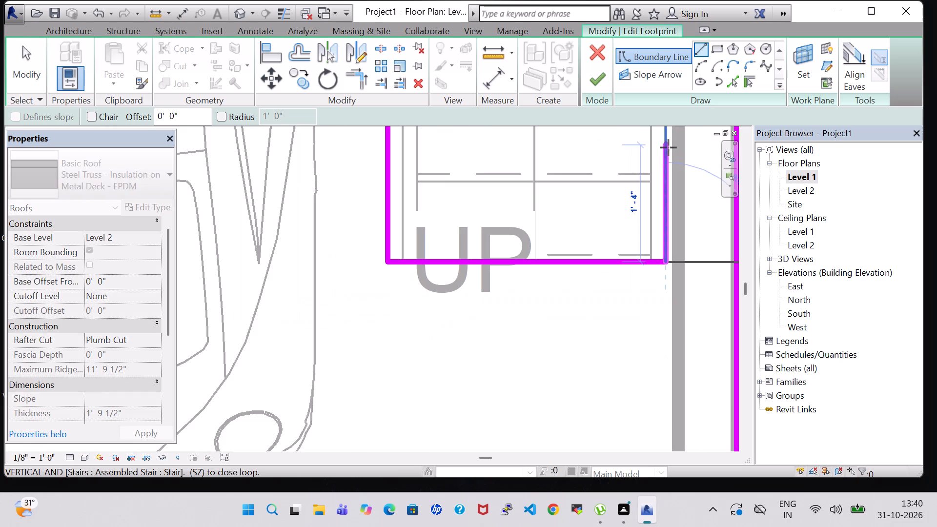
pyautogui.moveTo(668, 147); pyautogui.dragTo(672, 430, button='middle')
pyautogui.scroll(-4, 672, 428)
pyautogui.moveTo(672, 196); pyautogui.dragTo(662, 434, button='middle')
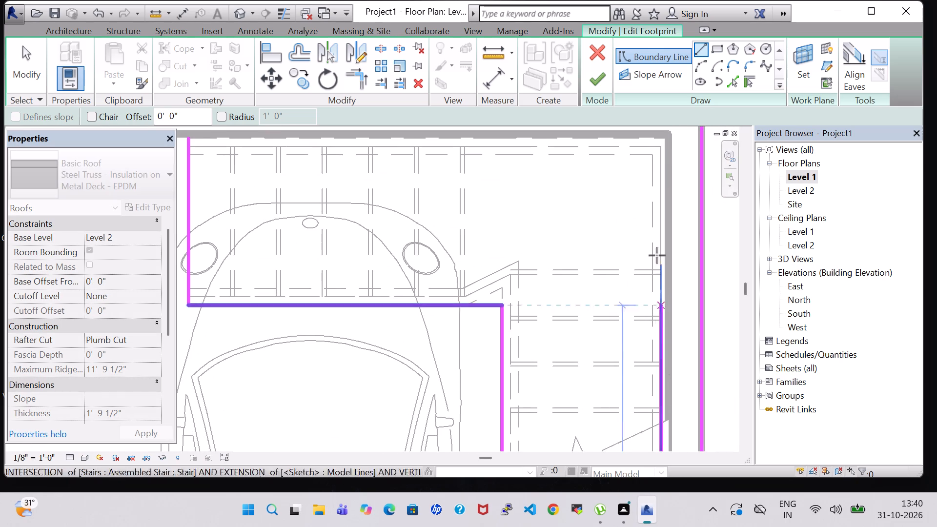
pyautogui.click(660, 141)
pyautogui.click(660, 141)
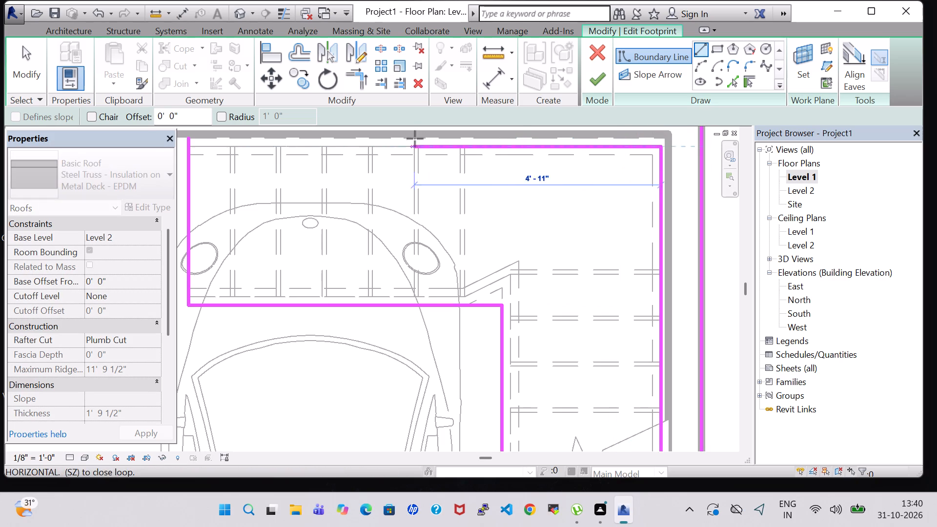
pyautogui.click(187, 136)
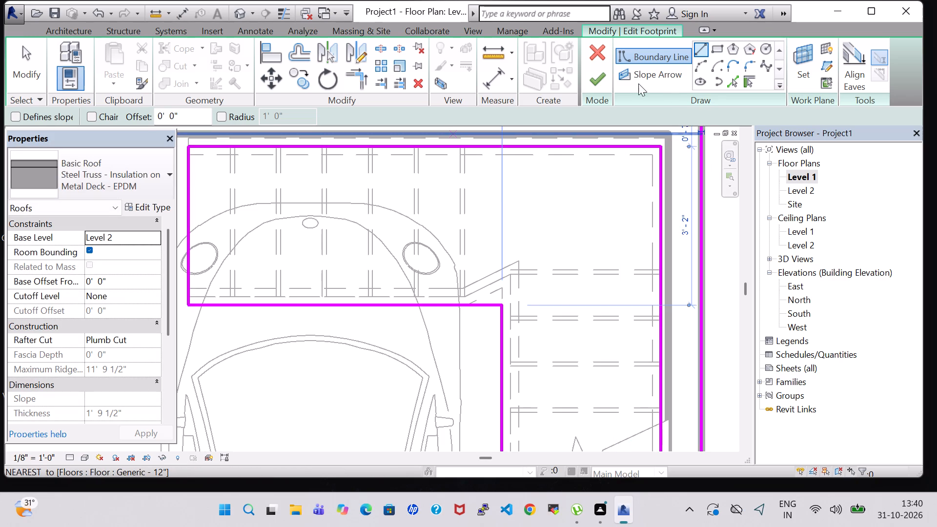
pyautogui.click(604, 73)
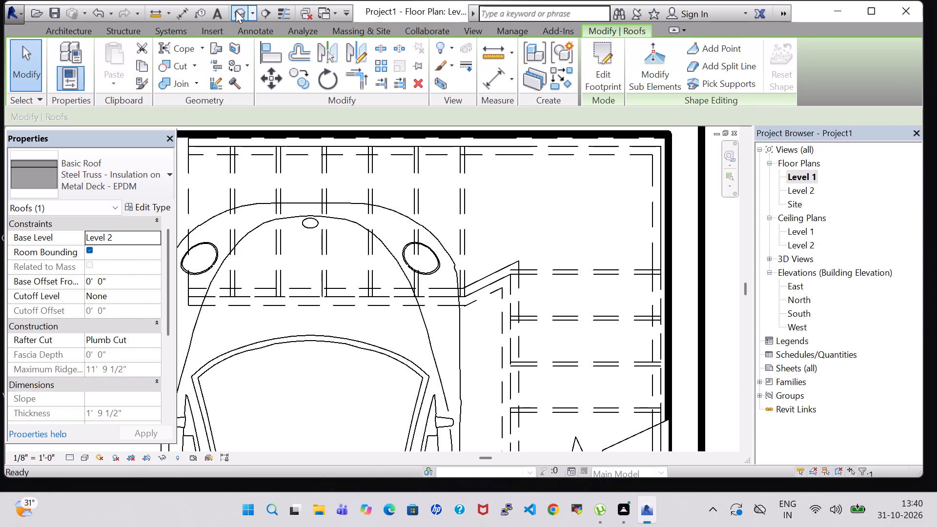
# Examine the L-shaped roof opening over the stair from several angles in the 3D view.
pyautogui.click(236, 11)
pyautogui.keyDown('shift'); pyautogui.moveTo(640, 377); pyautogui.dragTo(647, 308, button='middle'); pyautogui.keyUp('shift')
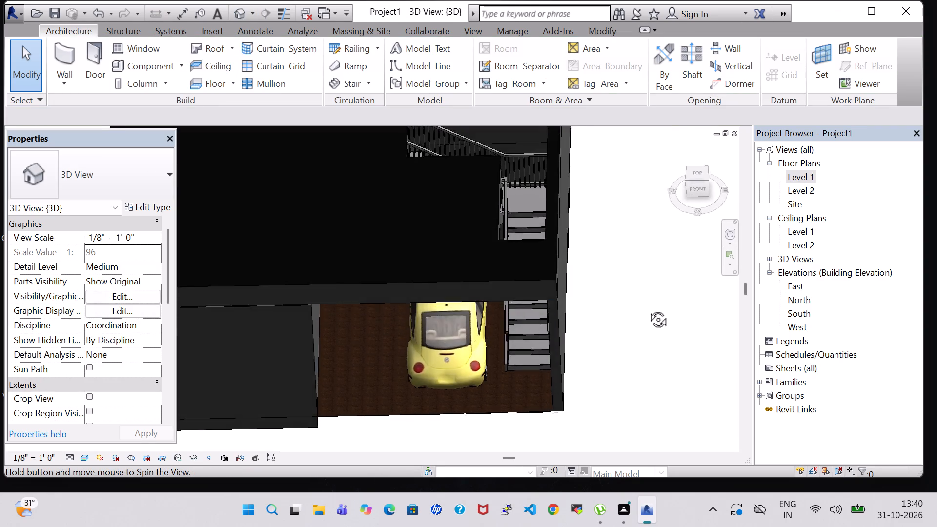
pyautogui.keyDown('shift'); pyautogui.moveTo(647, 308); pyautogui.dragTo(645, 247, button='middle'); pyautogui.keyUp('shift')
pyautogui.scroll(-1, 612, 330)
pyautogui.moveTo(613, 358); pyautogui.dragTo(614, 363, button='middle')
pyautogui.keyDown('shift'); pyautogui.moveTo(615, 371); pyautogui.dragTo(617, 377, button='middle'); pyautogui.keyUp('shift')
pyautogui.keyDown('shift'); pyautogui.moveTo(621, 389); pyautogui.dragTo(609, 425, button='middle'); pyautogui.keyUp('shift')
pyautogui.keyDown('shift'); pyautogui.middleClick(609, 425); pyautogui.keyUp('shift')
pyautogui.keyDown('shift'); pyautogui.moveTo(642, 318); pyautogui.dragTo(626, 389, button='middle'); pyautogui.keyUp('shift')
pyautogui.keyDown('shift'); pyautogui.moveTo(609, 437); pyautogui.dragTo(607, 453, button='middle'); pyautogui.keyUp('shift')
pyautogui.keyDown('shift'); pyautogui.moveTo(607, 467); pyautogui.dragTo(605, 483, button='middle'); pyautogui.keyUp('shift')
pyautogui.keyDown('shift'); pyautogui.moveTo(626, 338); pyautogui.dragTo(669, 392, button='middle'); pyautogui.keyUp('shift')
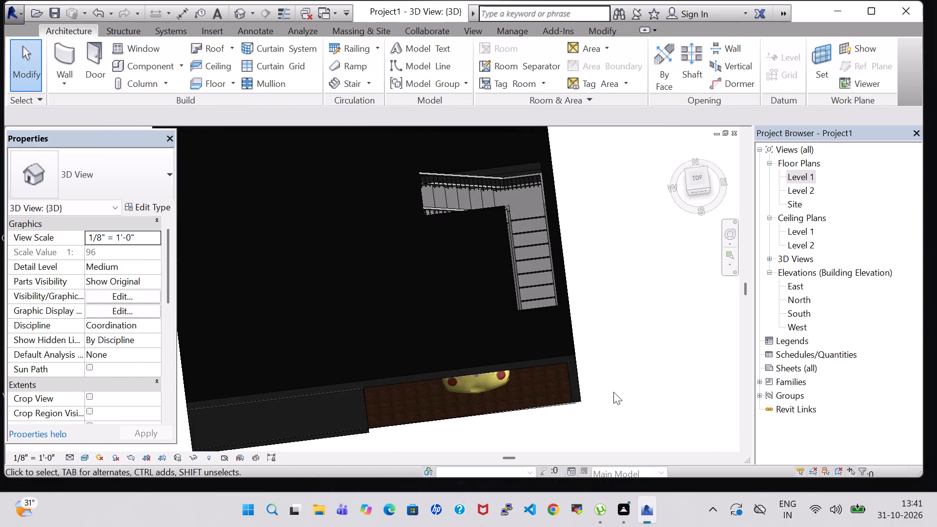
pyautogui.keyDown('shift'); pyautogui.moveTo(630, 279); pyautogui.dragTo(526, 187, button='middle'); pyautogui.keyUp('shift')
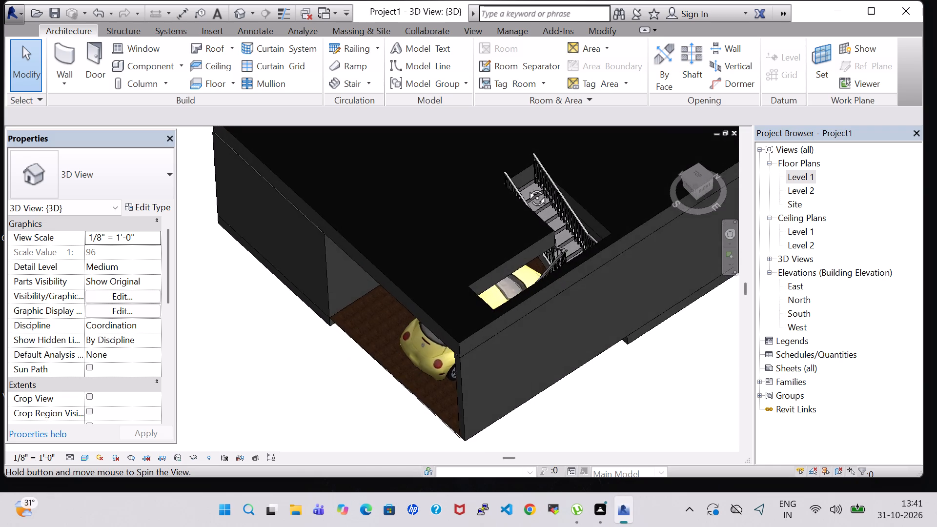
pyautogui.keyDown('shift'); pyautogui.moveTo(526, 187); pyautogui.dragTo(526, 178, button='middle'); pyautogui.keyUp('shift')
pyautogui.moveTo(592, 187); pyautogui.dragTo(537, 175, button='middle')
pyautogui.scroll(4, 605, 260)
pyautogui.moveTo(605, 260); pyautogui.dragTo(630, 177, button='middle')
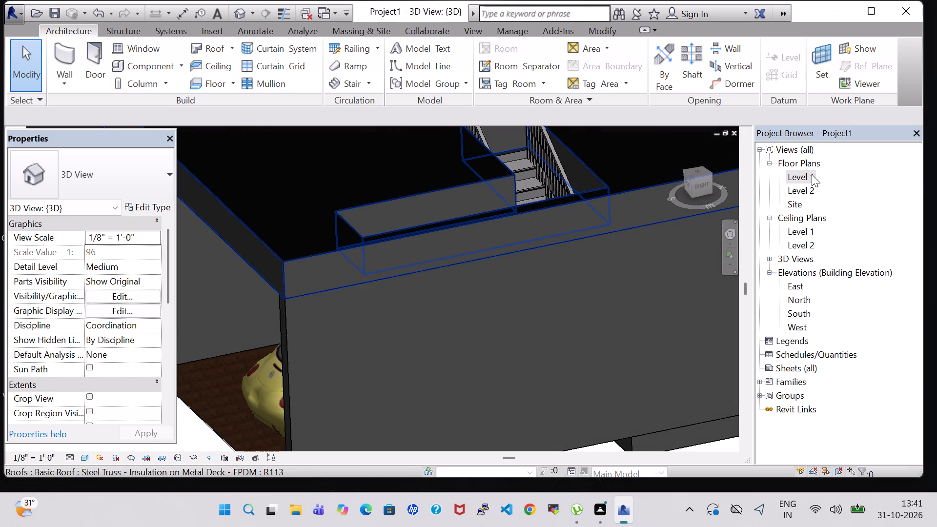
# Open the Level 1 floor plan at the parking stair.
pyautogui.doubleClick(812, 174)
pyautogui.scroll(-6, 548, 273)
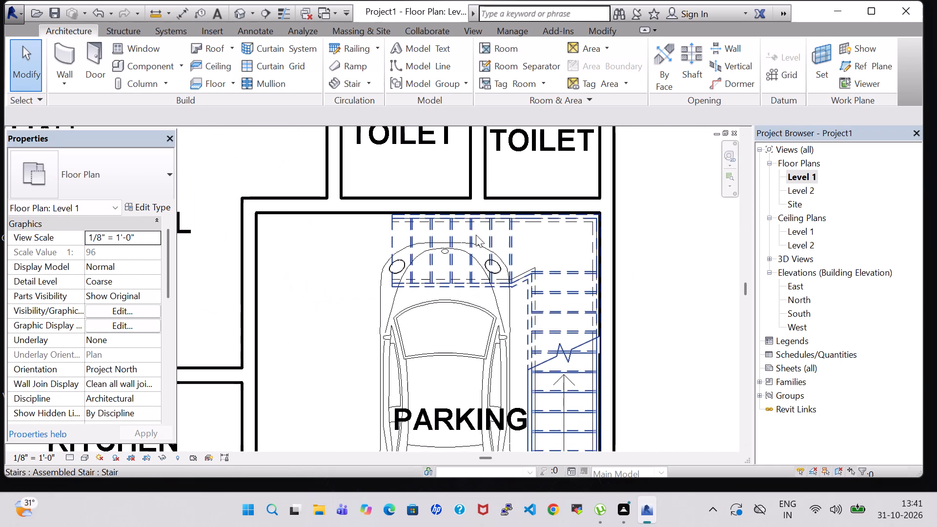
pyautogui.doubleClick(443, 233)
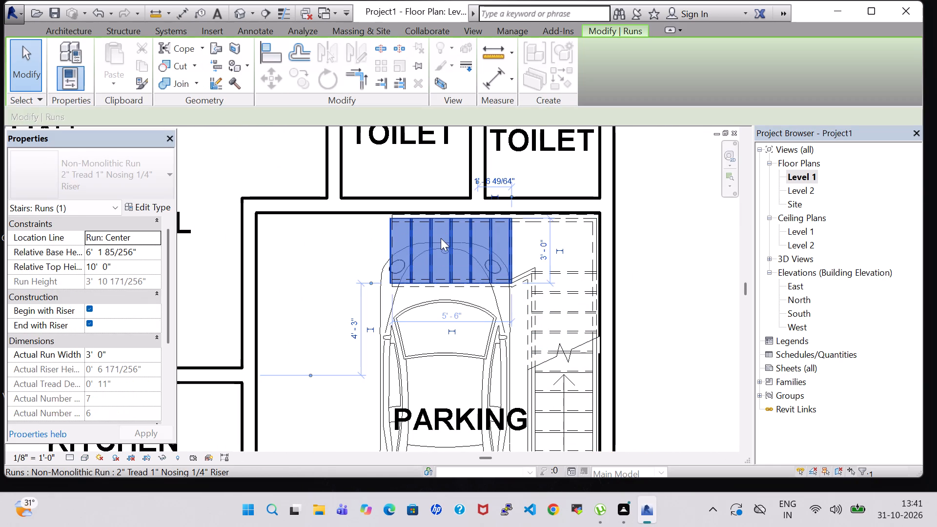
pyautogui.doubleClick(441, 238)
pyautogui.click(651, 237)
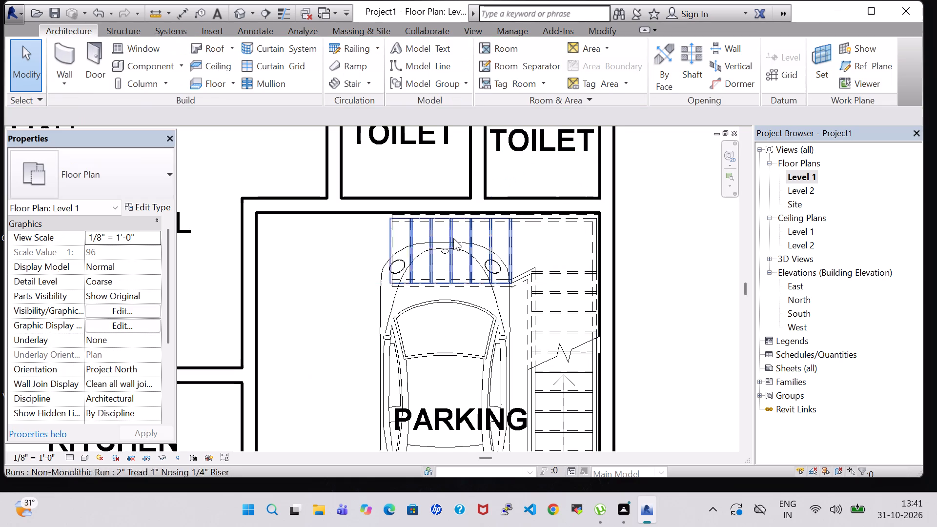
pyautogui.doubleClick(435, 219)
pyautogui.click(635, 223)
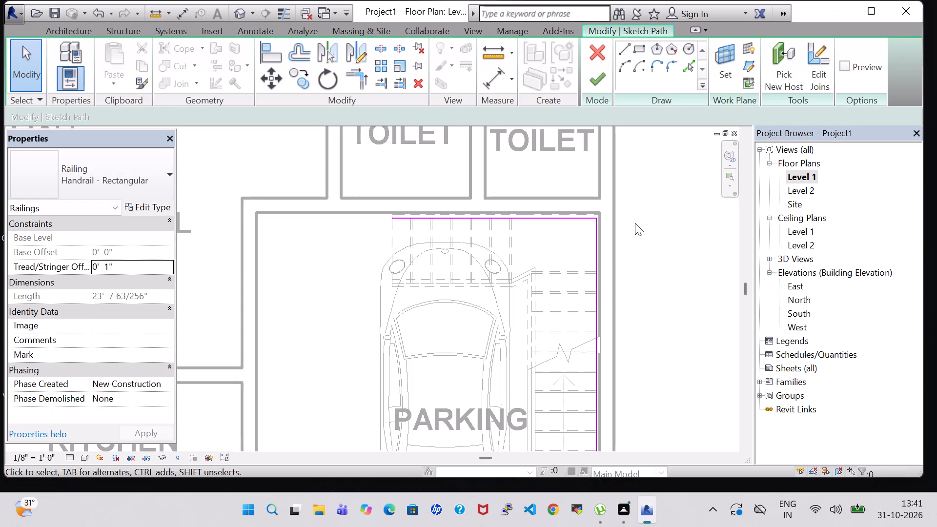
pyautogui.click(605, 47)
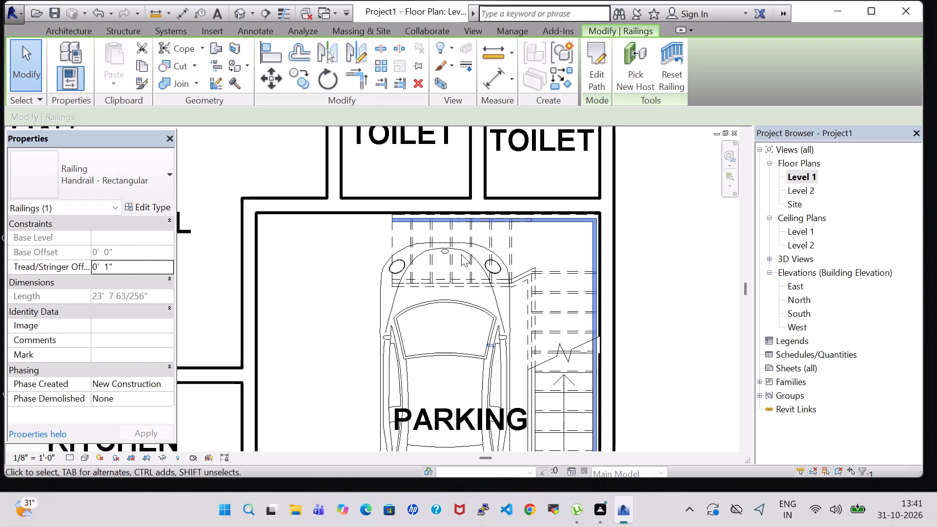
# Edit the stair, lengthening the upper flight westward by one tread to 6'-5", and finish the stair.
pyautogui.doubleClick(461, 249)
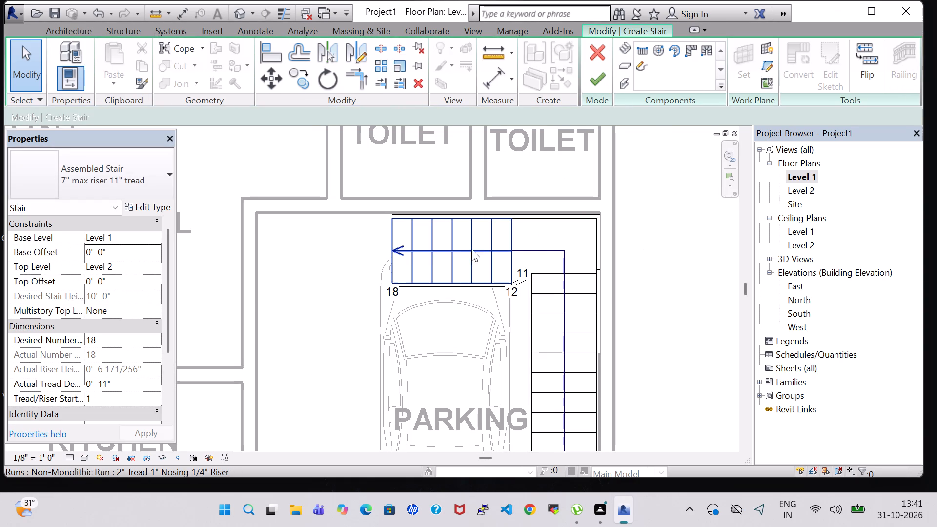
pyautogui.click(399, 251)
pyautogui.moveTo(392, 249); pyautogui.dragTo(386, 249)
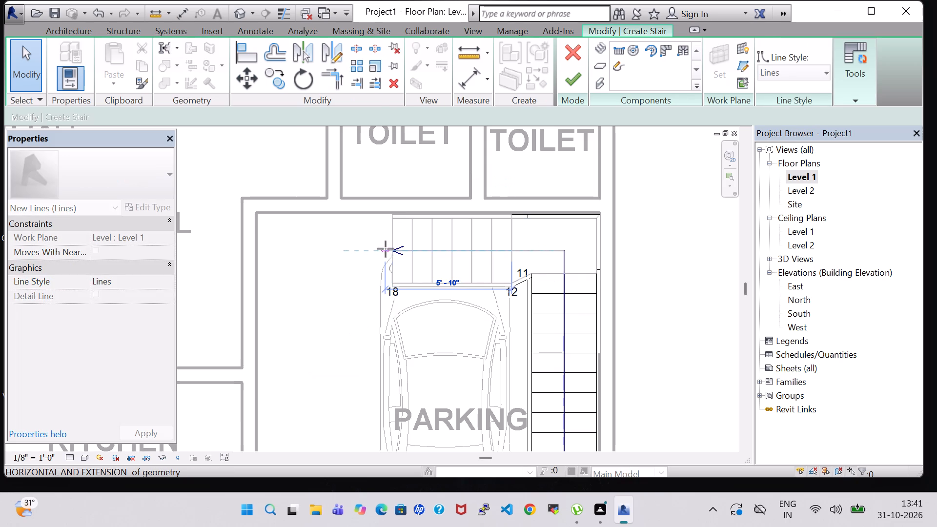
pyautogui.moveTo(386, 249); pyautogui.dragTo(378, 249)
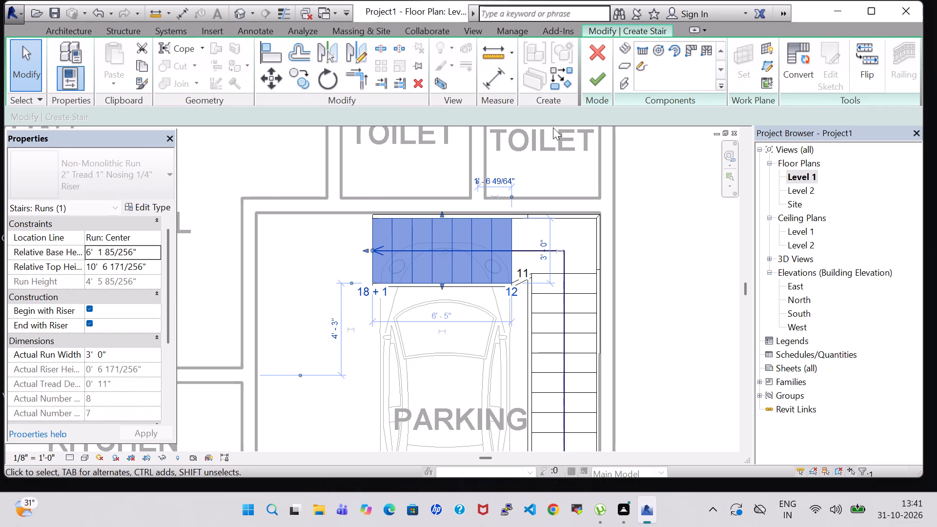
pyautogui.click(595, 80)
# Inspect the lengthened upper flight, its railings and the roof opening from several angles in the 3D view.
pyautogui.click(236, 5)
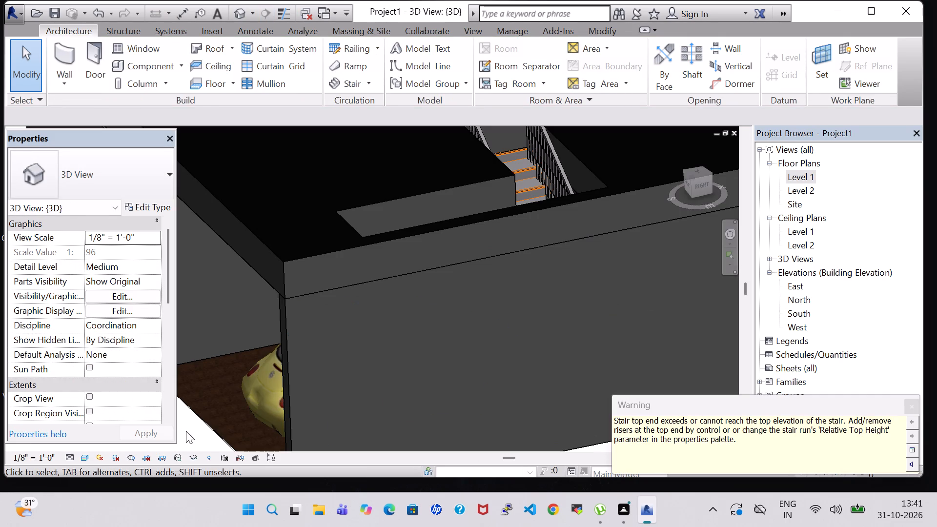
pyautogui.click(188, 432)
pyautogui.scroll(-4, 527, 306)
pyautogui.keyDown('shift'); pyautogui.moveTo(560, 259); pyautogui.dragTo(555, 290, button='middle'); pyautogui.keyUp('shift')
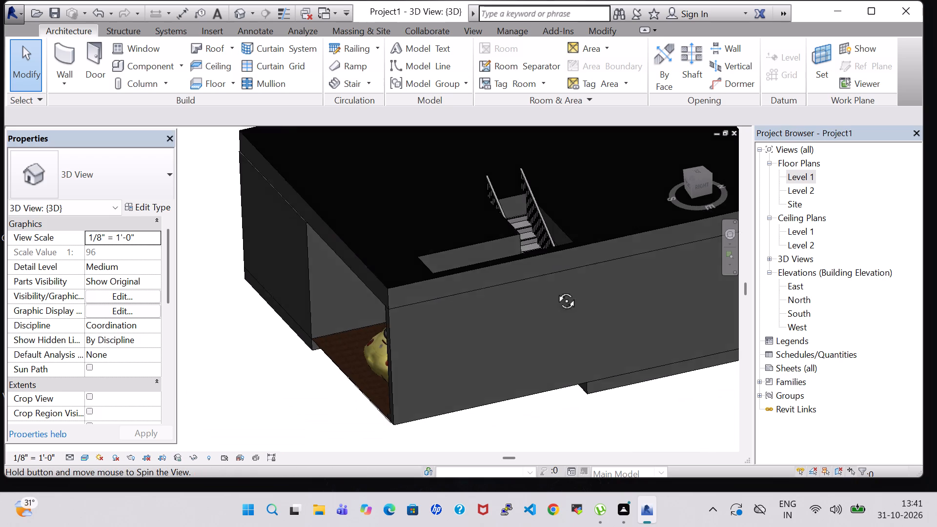
pyautogui.keyDown('shift'); pyautogui.moveTo(555, 290); pyautogui.dragTo(537, 324, button='middle'); pyautogui.keyUp('shift')
pyautogui.scroll(4, 567, 267)
pyautogui.scroll(1, 559, 351)
pyautogui.keyDown('shift'); pyautogui.moveTo(559, 351); pyautogui.dragTo(660, 226, button='middle'); pyautogui.keyUp('shift')
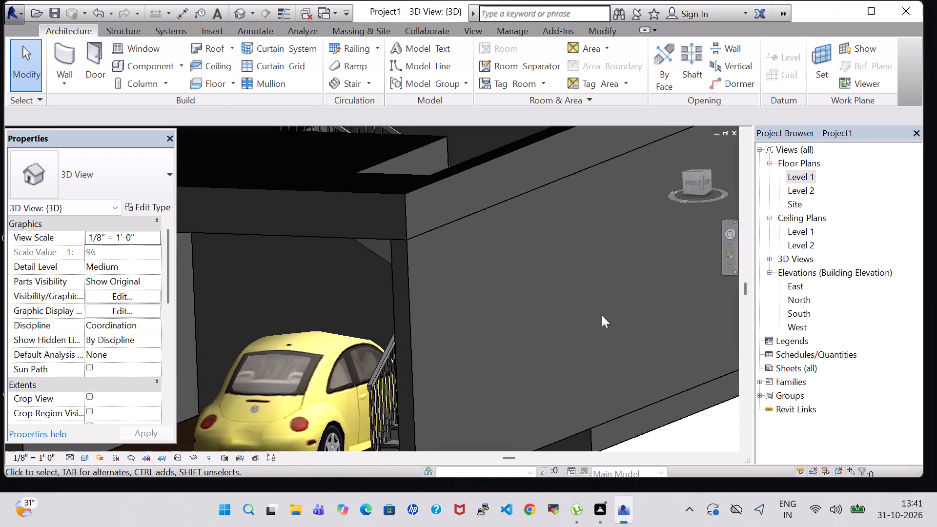
pyautogui.moveTo(601, 316); pyautogui.dragTo(653, 249, button='middle')
pyautogui.keyDown('shift'); pyautogui.middleClick(651, 247); pyautogui.keyUp('shift')
pyautogui.keyDown('shift'); pyautogui.moveTo(645, 241); pyautogui.dragTo(641, 230, button='middle'); pyautogui.keyUp('shift')
pyautogui.scroll(-3, 318, 261)
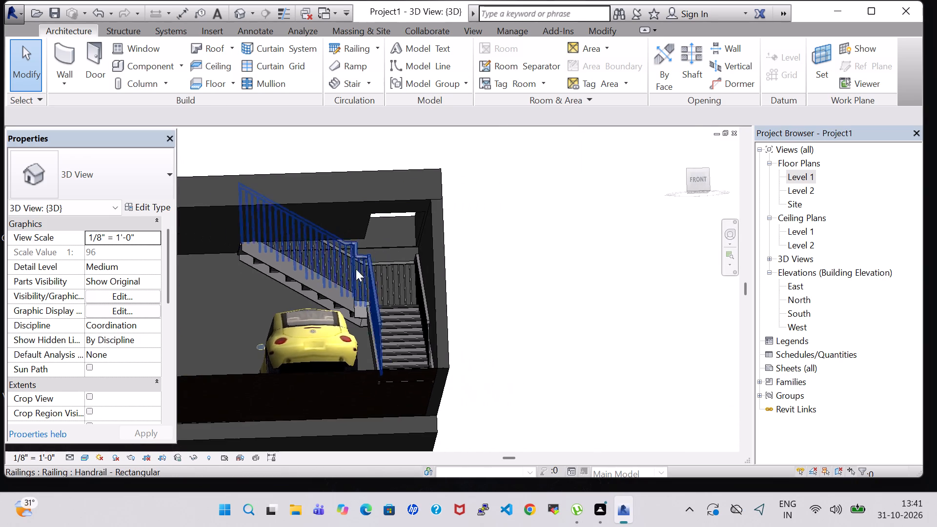
pyautogui.keyDown('shift'); pyautogui.moveTo(571, 273); pyautogui.dragTo(563, 339, button='middle'); pyautogui.keyUp('shift')
pyautogui.keyDown('shift'); pyautogui.scroll(-4, 564, 352); pyautogui.keyUp('shift')
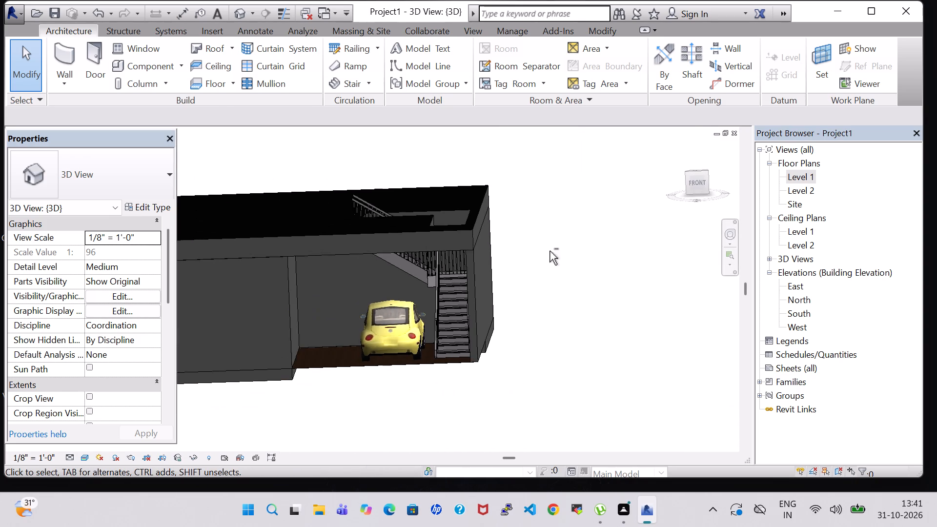
pyautogui.keyDown('shift'); pyautogui.moveTo(550, 251); pyautogui.dragTo(562, 291, button='middle'); pyautogui.keyUp('shift')
pyautogui.keyDown('shift'); pyautogui.moveTo(562, 294); pyautogui.dragTo(549, 309, button='middle'); pyautogui.keyUp('shift')
pyautogui.moveTo(548, 309); pyautogui.dragTo(596, 318, button='middle')
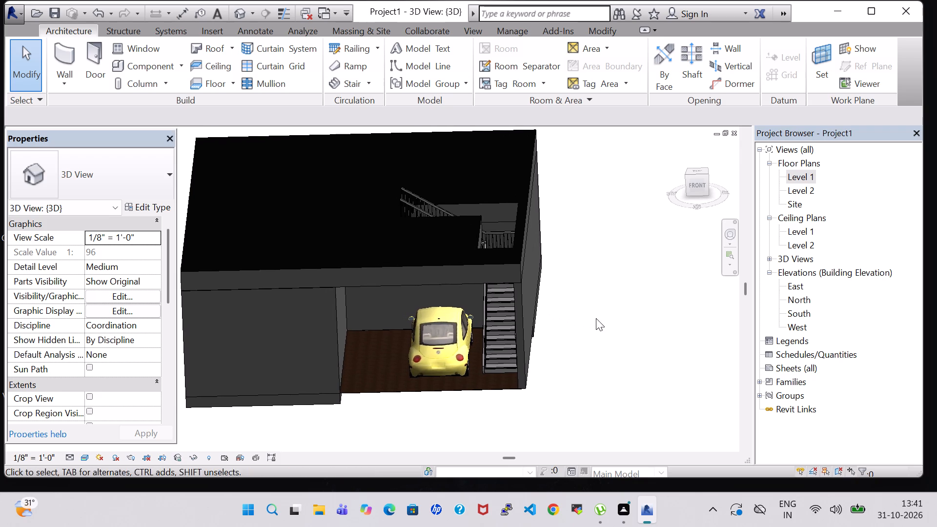
pyautogui.moveTo(596, 318); pyautogui.dragTo(597, 295, button='middle')
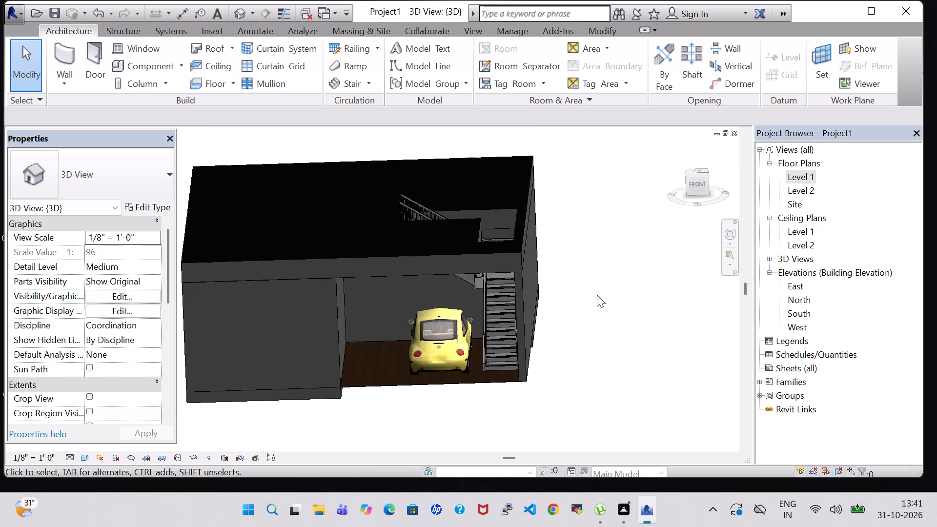
pyautogui.keyDown('shift'); pyautogui.moveTo(596, 295); pyautogui.dragTo(626, 266, button='middle'); pyautogui.keyUp('shift')
# Change both stair railings, inner and outer, to the Handrail - Pipe type.
pyautogui.click(489, 322)
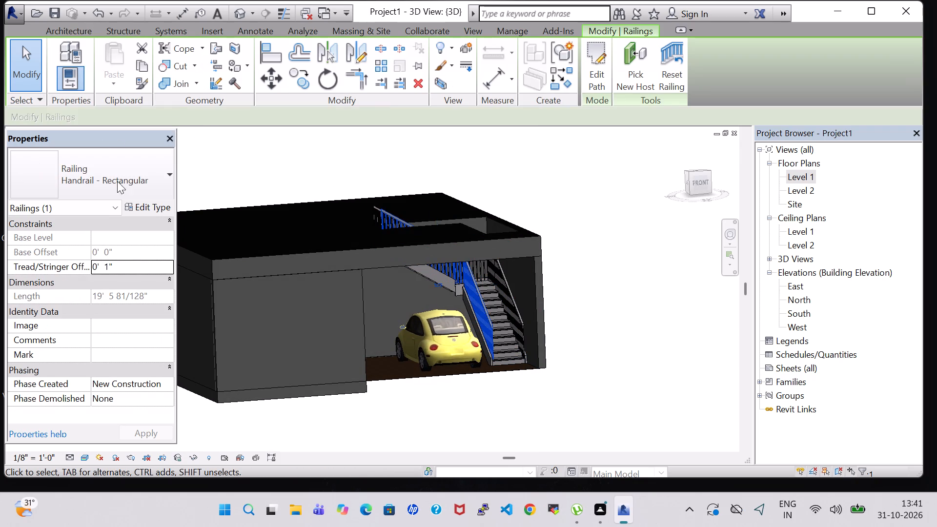
pyautogui.click(118, 182)
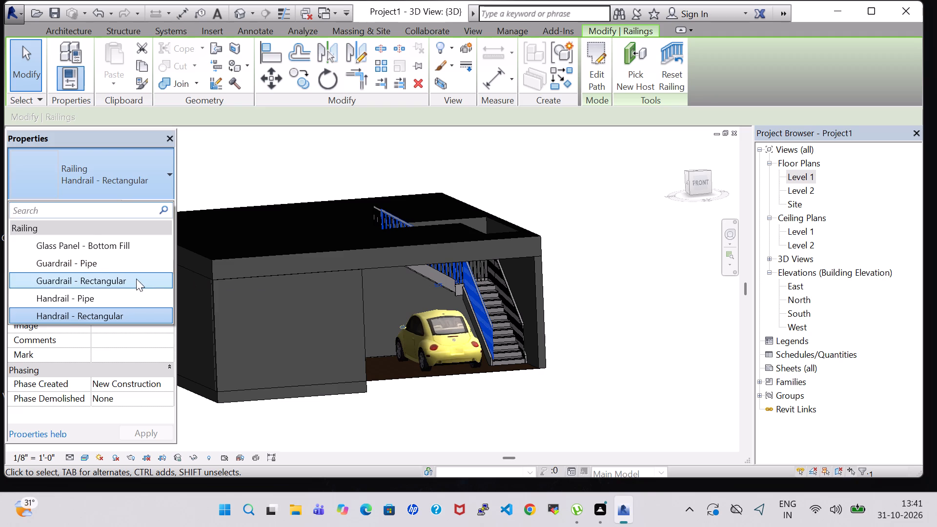
pyautogui.click(120, 292)
pyautogui.click(635, 302)
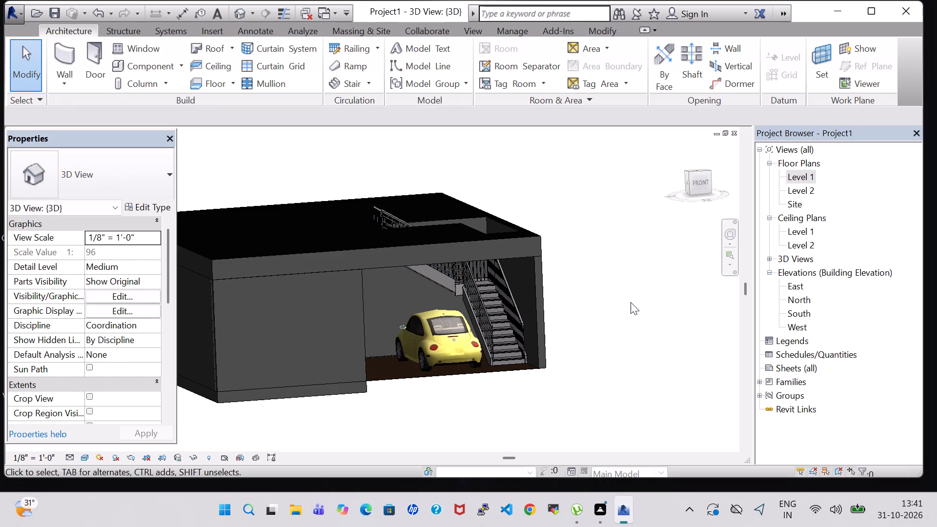
pyautogui.click(520, 307)
pyautogui.click(120, 173)
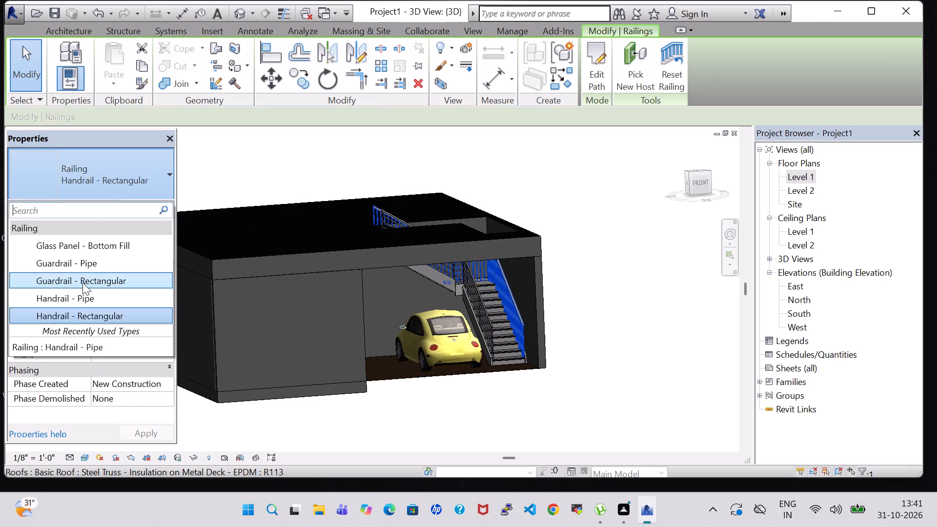
pyautogui.click(83, 294)
pyautogui.click(588, 334)
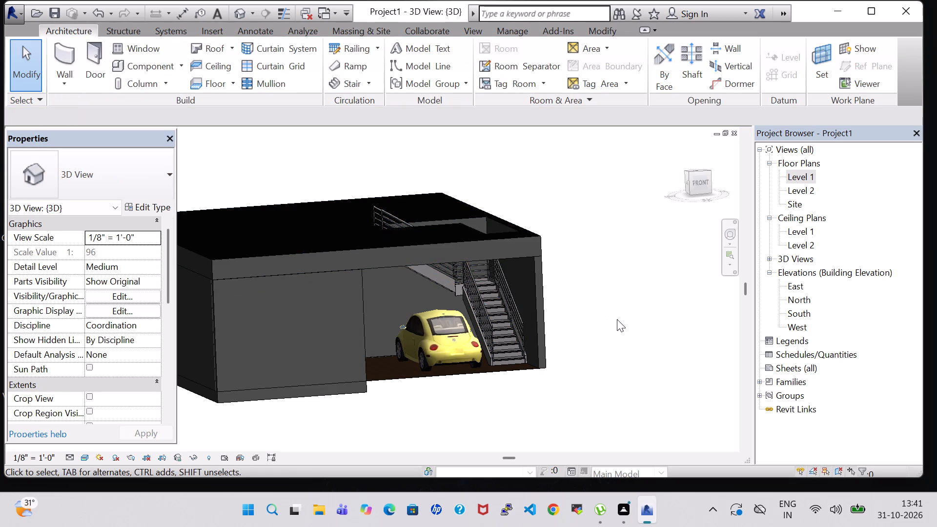
# Start sketching a railing path in the Level 1 floor plan and open its Base Offset for editing.
pyautogui.keyDown('shift'); pyautogui.moveTo(617, 319); pyautogui.dragTo(587, 405, button='middle'); pyautogui.keyUp('shift')
pyautogui.middleClick(609, 287)
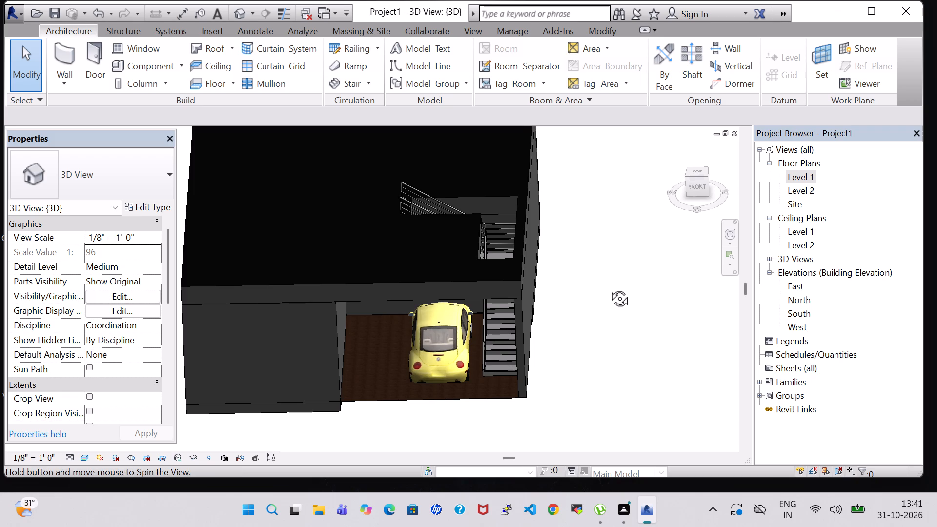
pyautogui.doubleClick(804, 175)
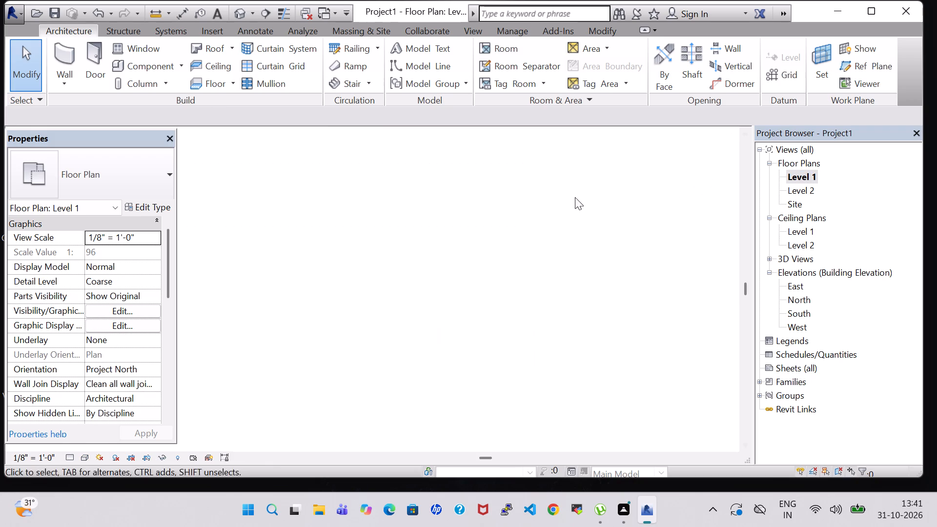
pyautogui.scroll(-7, 541, 202)
pyautogui.middleClick(618, 201)
pyautogui.middleClick(618, 201)
pyautogui.scroll(-1, 617, 229)
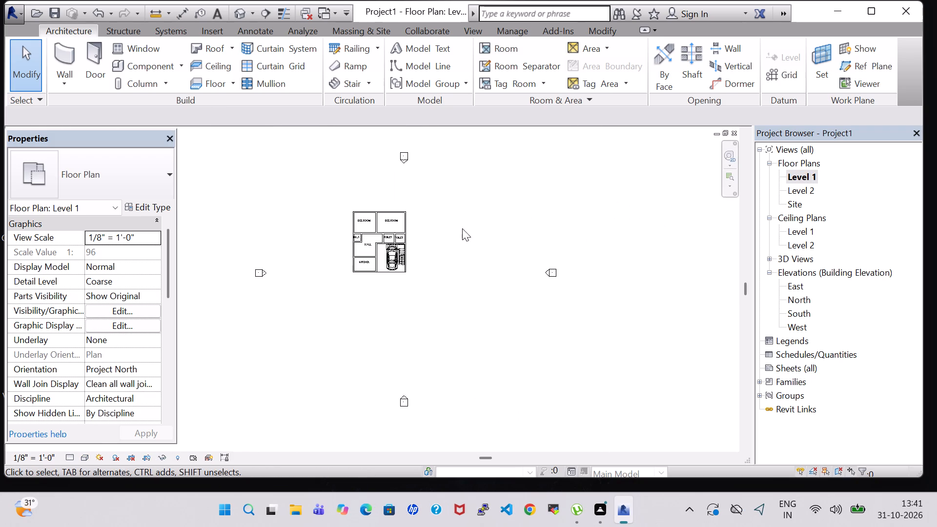
pyautogui.scroll(13, 383, 211)
pyautogui.moveTo(591, 280); pyautogui.dragTo(598, 274, button='middle')
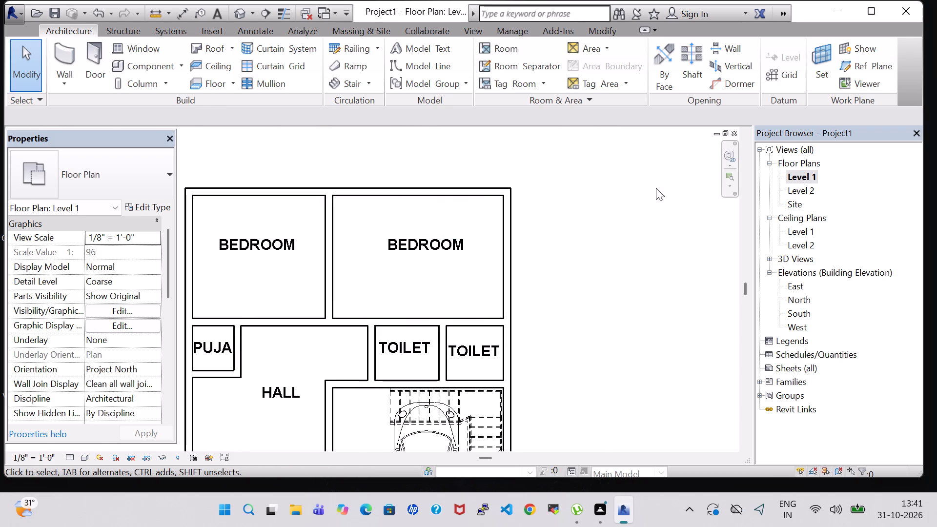
pyautogui.scroll(-3, 530, 308)
pyautogui.moveTo(550, 314); pyautogui.dragTo(577, 238, button='middle')
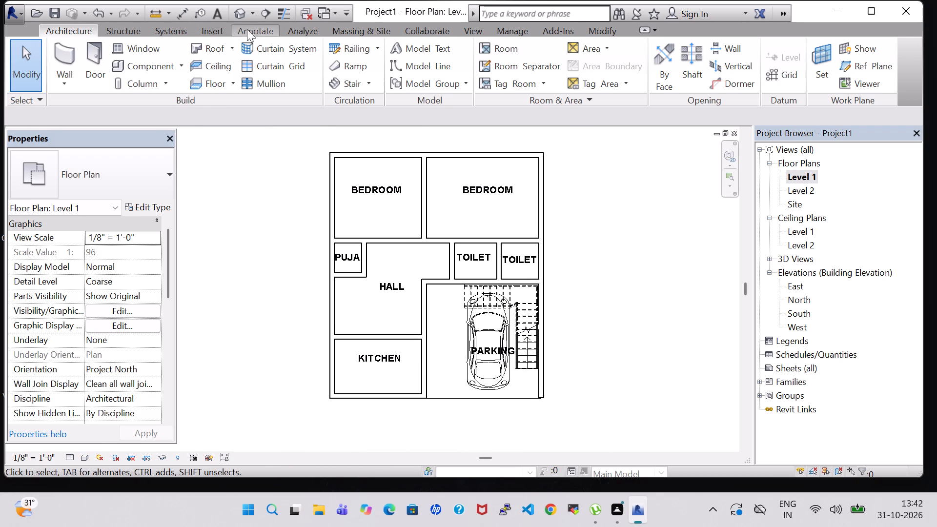
pyautogui.click(349, 46)
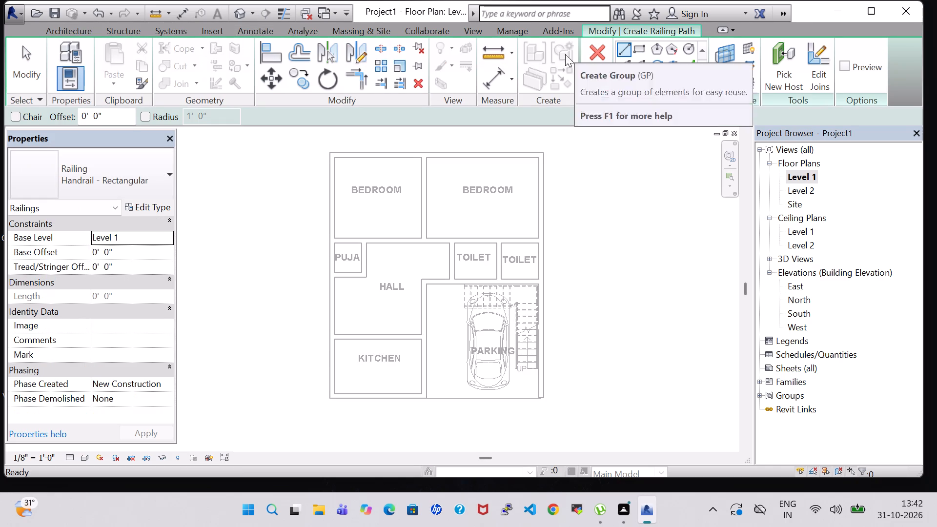
pyautogui.click(97, 251)
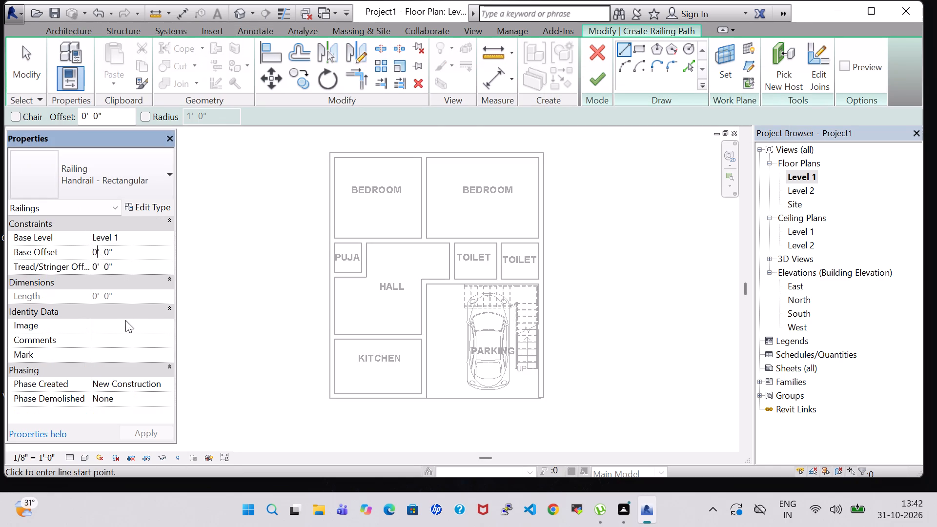
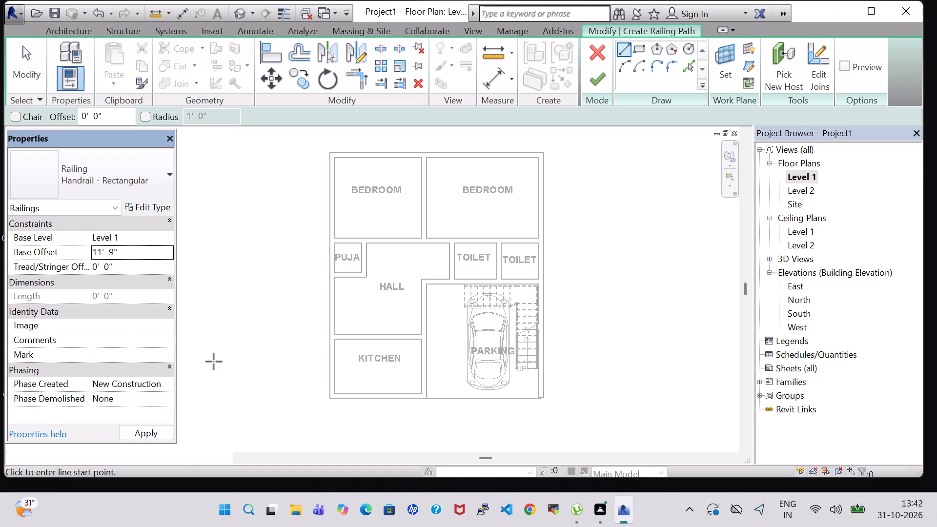
# Sketch a rectangular railing path along the centrelines of the house's outer walls at 11'-9" base offset and finish the railing.
pyautogui.scroll(1, 359, 171)
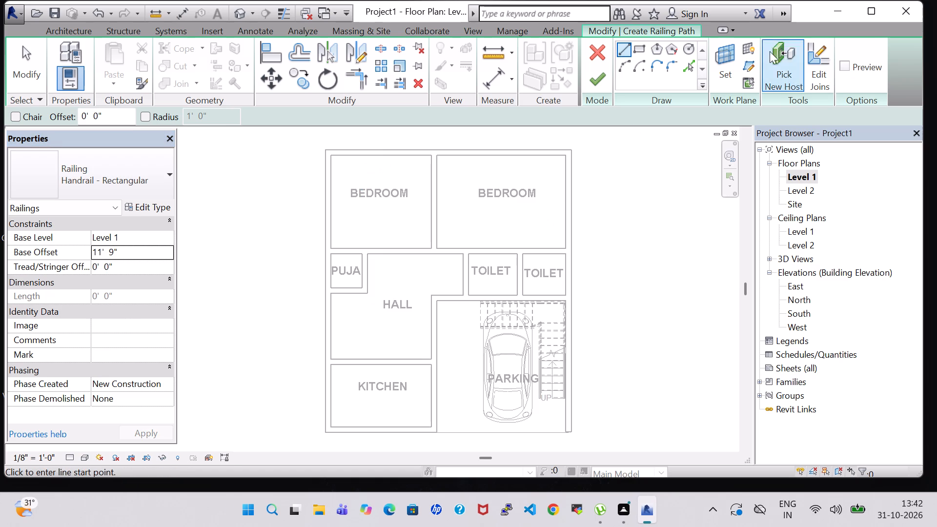
pyautogui.click(642, 44)
pyautogui.scroll(5, 300, 122)
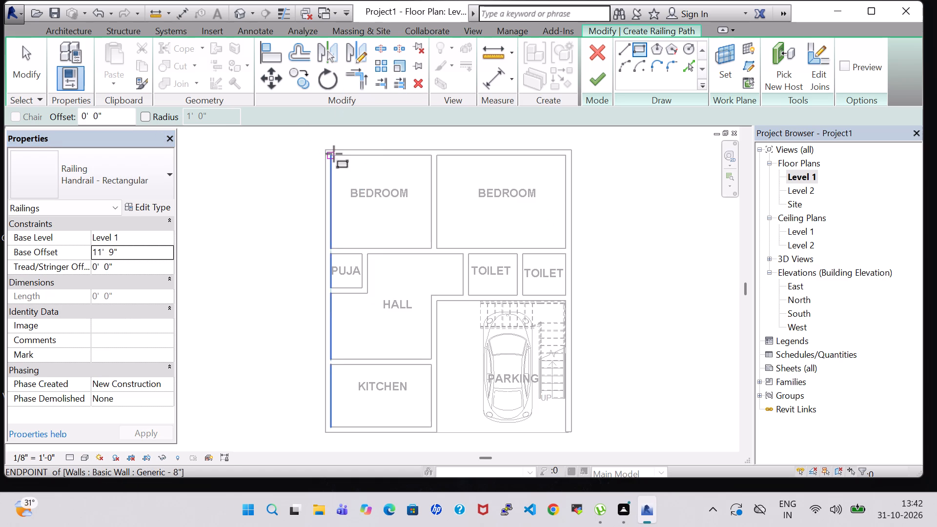
pyautogui.scroll(3, 334, 154)
pyautogui.click(324, 153)
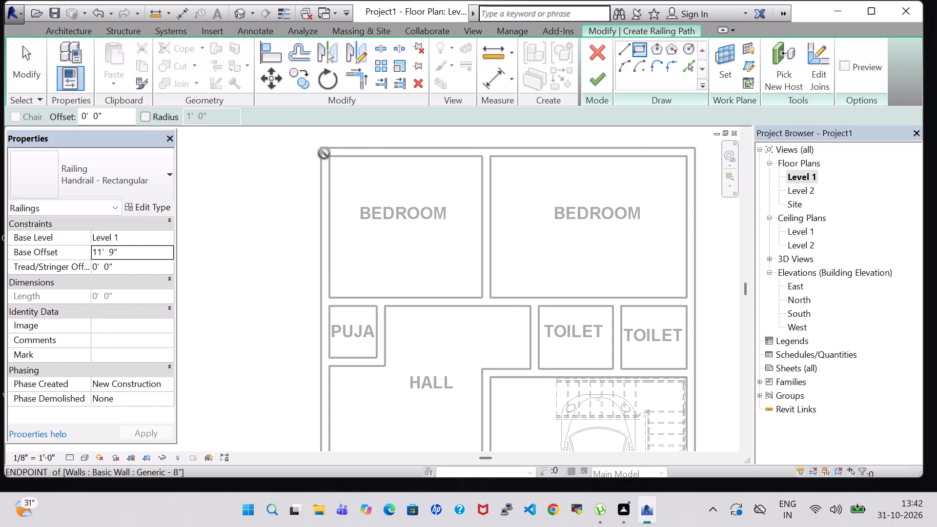
pyautogui.moveTo(684, 474); pyautogui.dragTo(673, 298, button='middle')
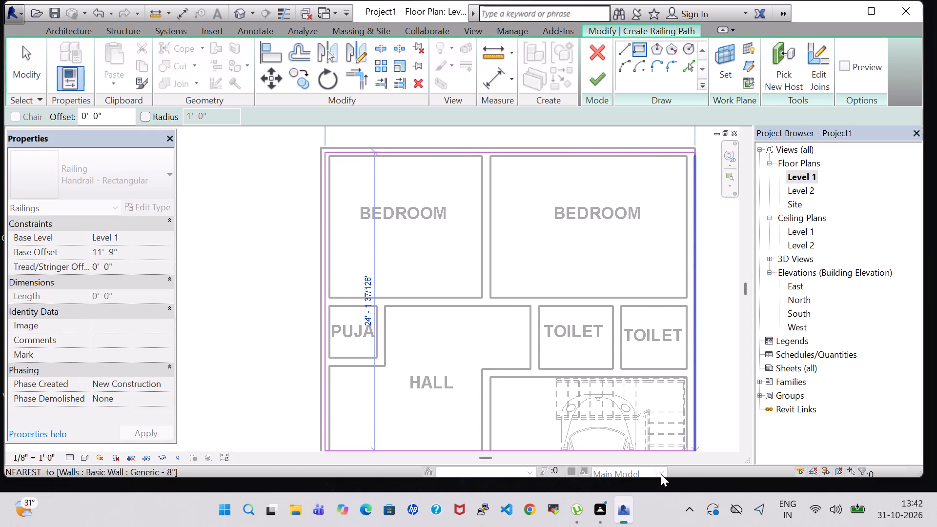
pyautogui.scroll(-5, 656, 378)
pyautogui.moveTo(655, 373); pyautogui.dragTo(657, 265, button='middle')
pyautogui.scroll(8, 667, 350)
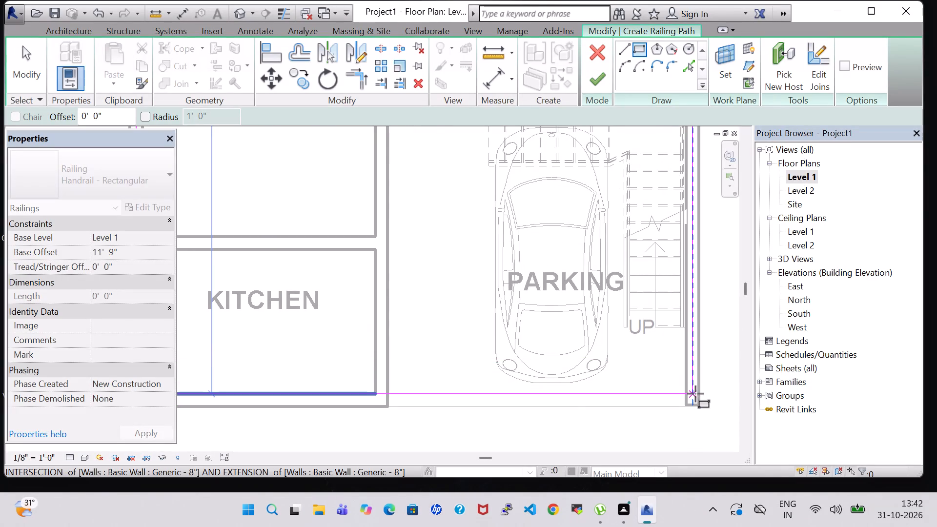
pyautogui.scroll(5, 695, 396)
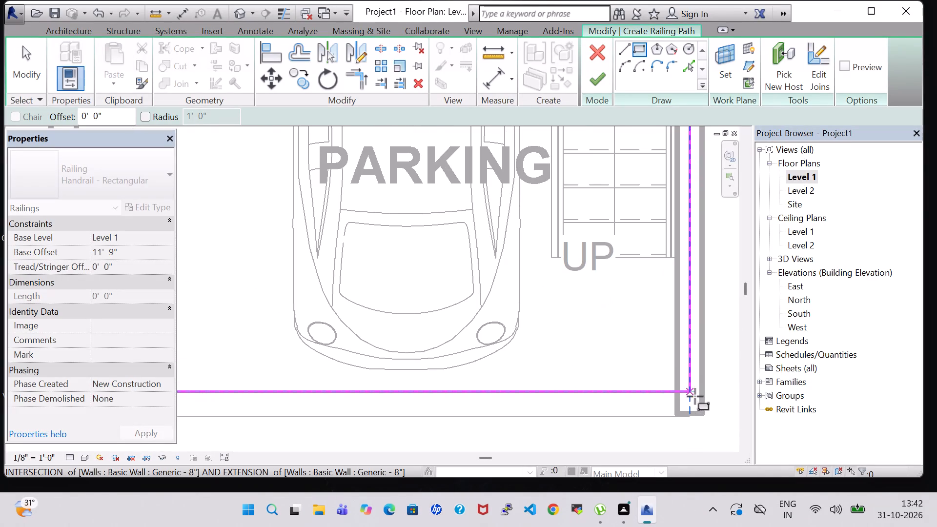
pyautogui.click(694, 402)
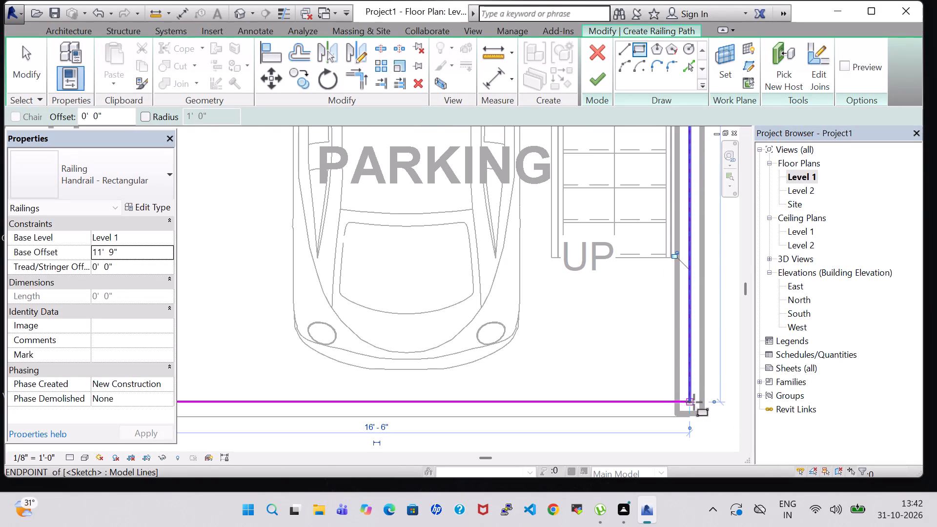
pyautogui.click(595, 84)
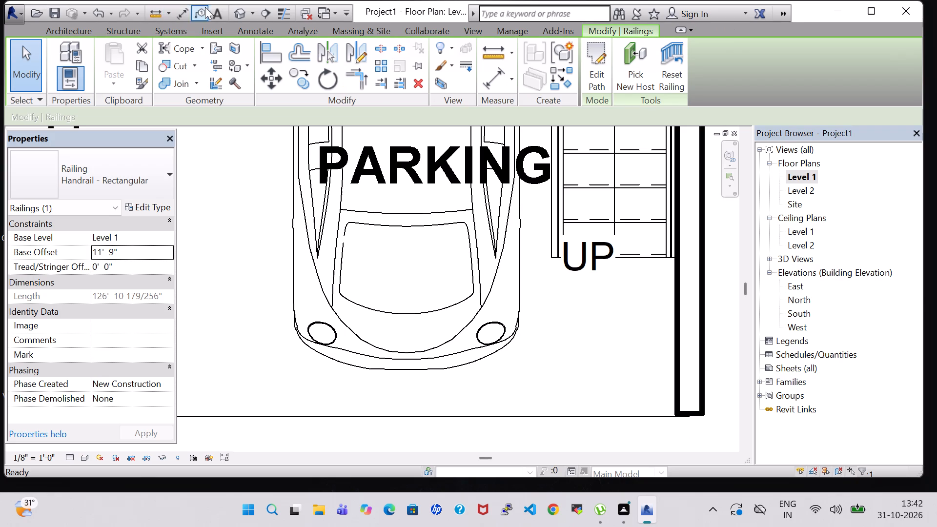
# Change the new roof perimeter railing to the Handrail - Pipe type in the 3D view.
pyautogui.click(236, 12)
pyautogui.click(388, 252)
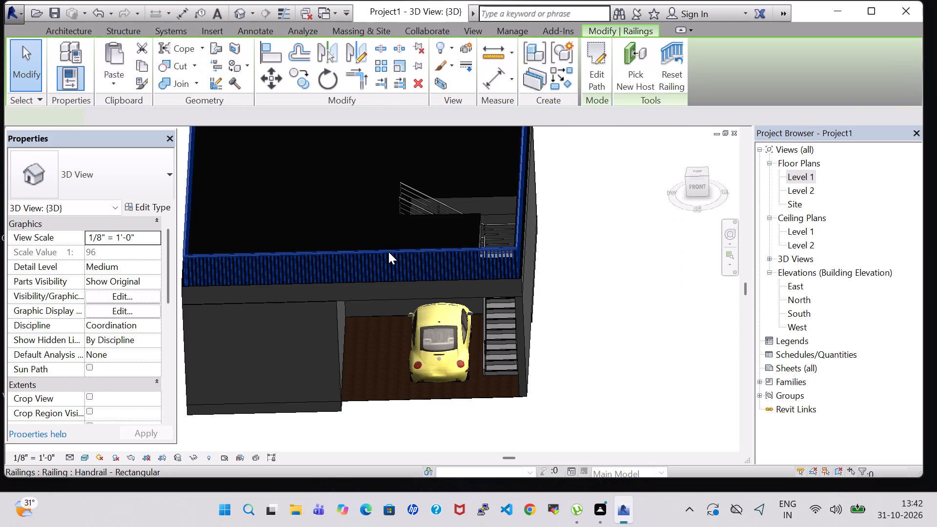
pyautogui.click(121, 167)
pyautogui.click(104, 302)
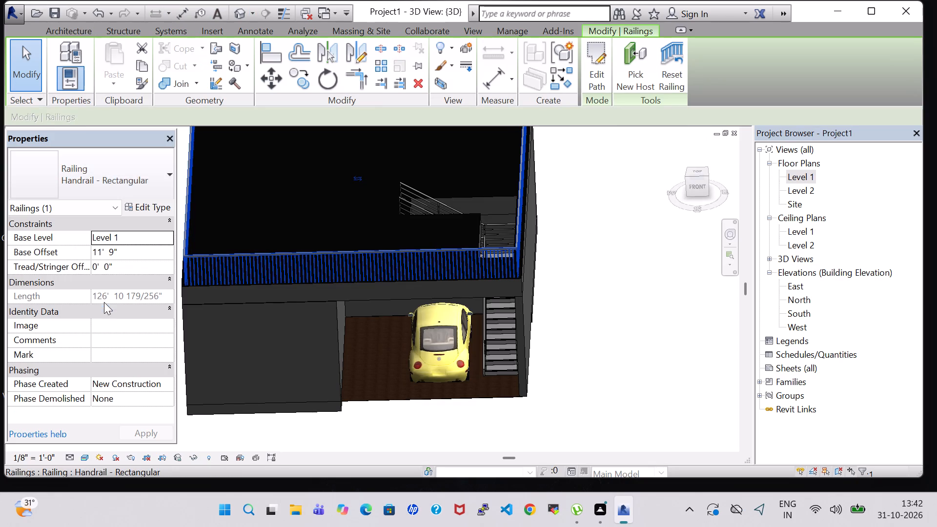
pyautogui.click(624, 293)
# Inspect the roof perimeter railing, the stair and the parking area from several angles in the 3D view.
pyautogui.keyDown('shift'); pyautogui.moveTo(623, 293); pyautogui.dragTo(561, 232, button='middle'); pyautogui.keyUp('shift')
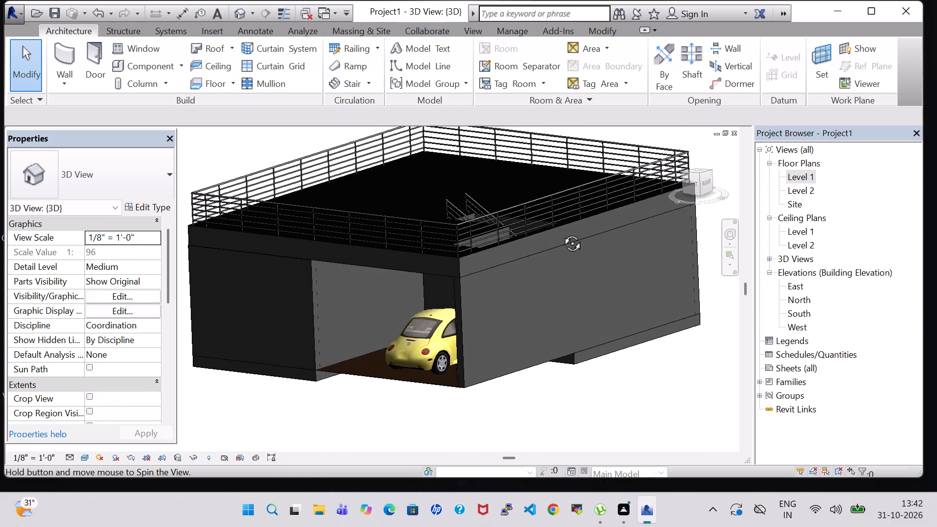
pyautogui.keyDown('shift'); pyautogui.moveTo(561, 232); pyautogui.dragTo(641, 259, button='middle'); pyautogui.keyUp('shift')
pyautogui.moveTo(613, 325); pyautogui.dragTo(599, 320, button='middle')
pyautogui.moveTo(597, 319); pyautogui.dragTo(627, 380, button='middle')
pyautogui.keyDown('shift'); pyautogui.moveTo(627, 380); pyautogui.dragTo(629, 348, button='middle'); pyautogui.keyUp('shift')
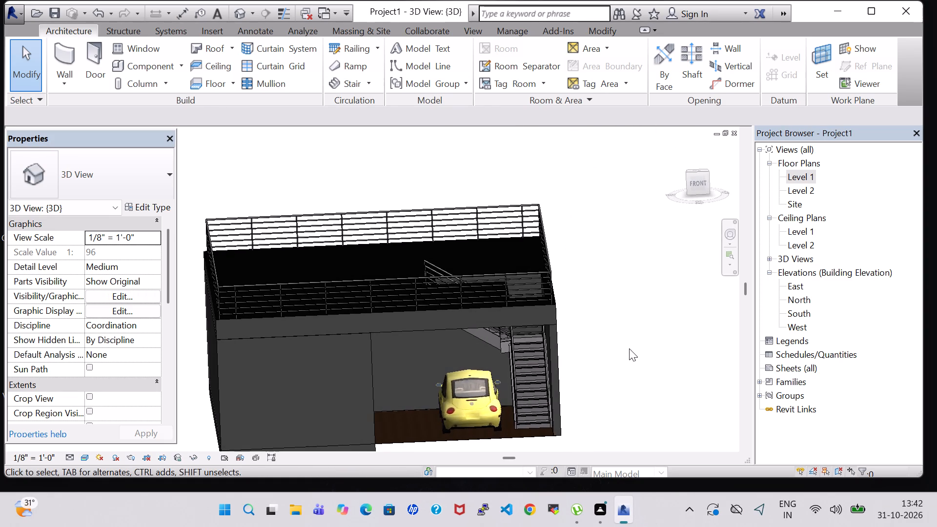
pyautogui.moveTo(629, 348); pyautogui.dragTo(679, 346, button='middle')
pyautogui.keyDown('shift'); pyautogui.moveTo(679, 346); pyautogui.dragTo(647, 366, button='middle'); pyautogui.keyUp('shift')
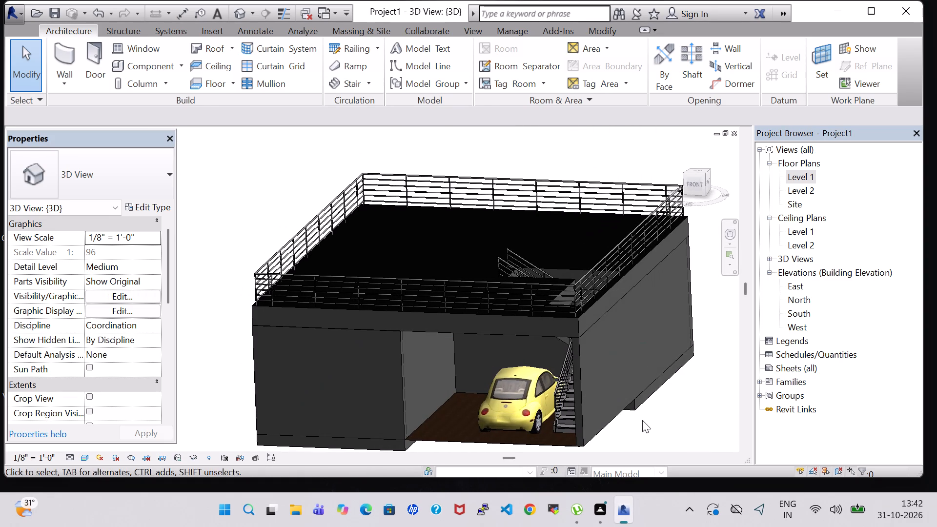
pyautogui.moveTo(642, 420); pyautogui.dragTo(672, 341, button='middle')
pyautogui.moveTo(625, 399); pyautogui.dragTo(652, 389, button='middle')
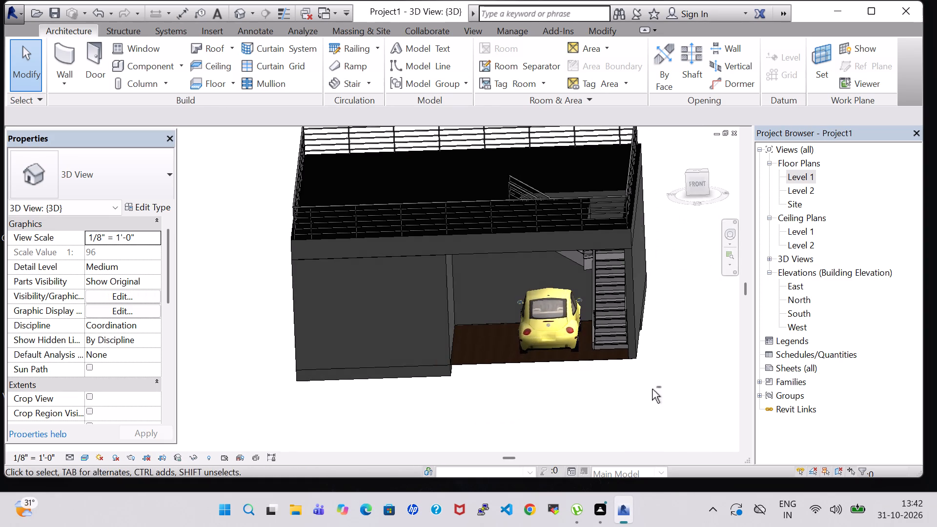
# Open the Level 1 floor plan around the parking area.
pyautogui.doubleClick(794, 176)
pyautogui.scroll(-3, 329, 200)
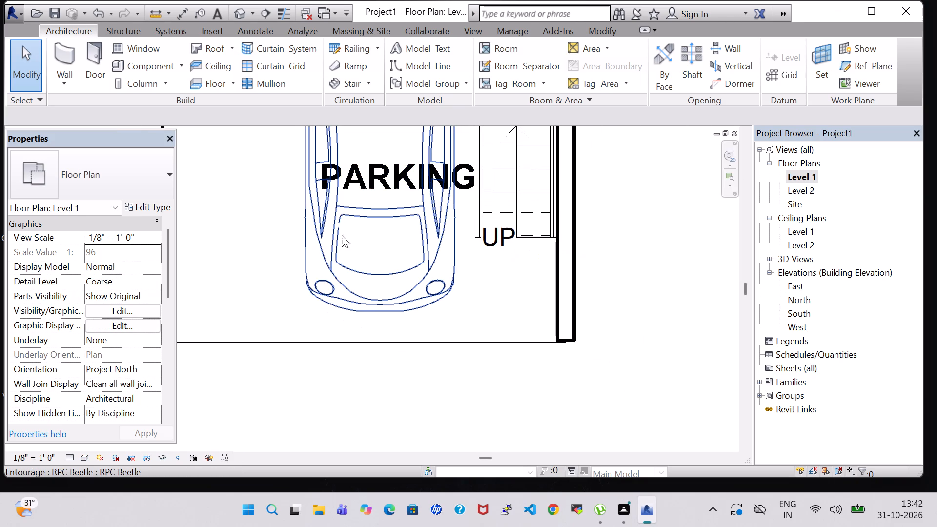
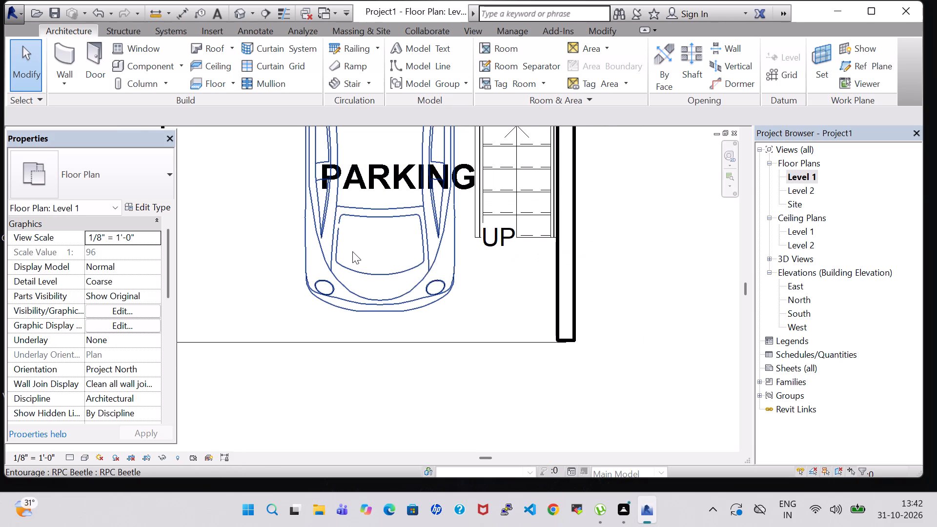
# Open the type properties of the Generic - 8" wall separating the left bedroom from the puja room and hall.
pyautogui.scroll(-7, 352, 252)
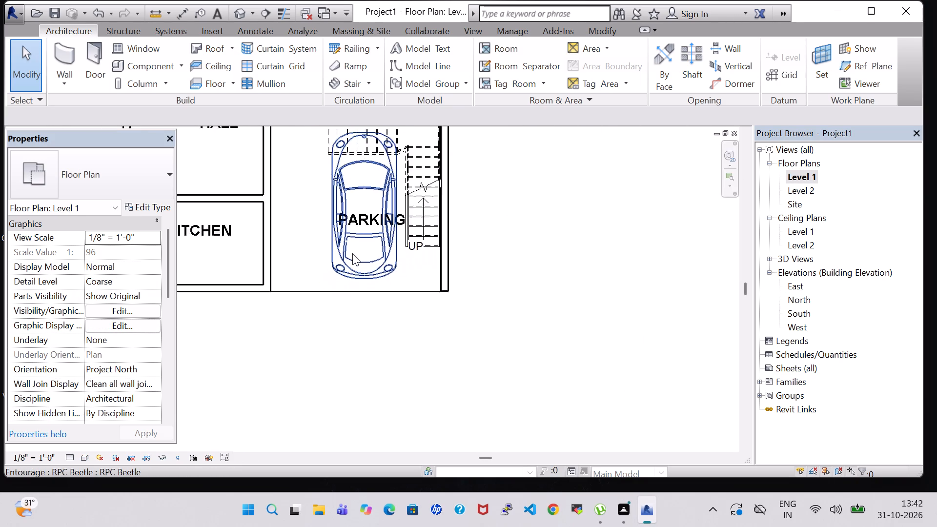
pyautogui.moveTo(477, 199); pyautogui.dragTo(567, 279, button='middle')
pyautogui.scroll(-2, 562, 275)
pyautogui.moveTo(628, 195); pyautogui.dragTo(635, 244, button='middle')
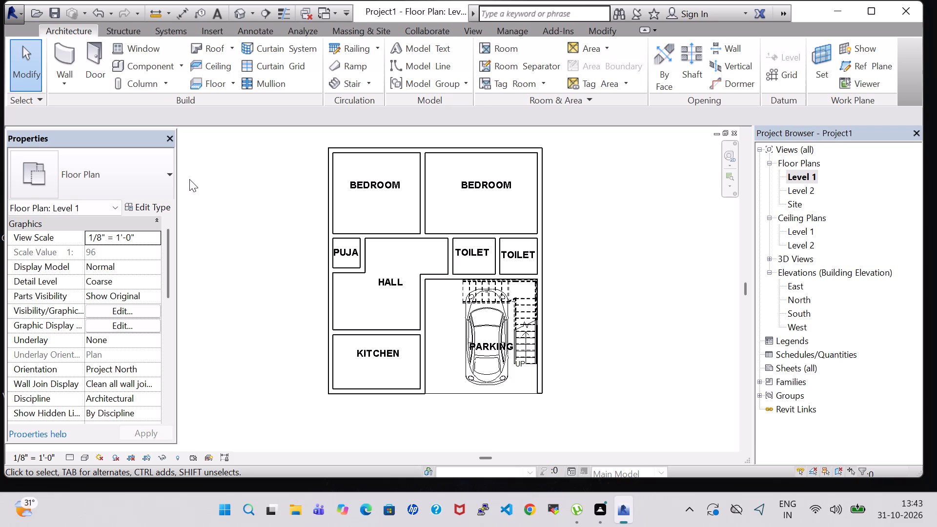
pyautogui.click(394, 235)
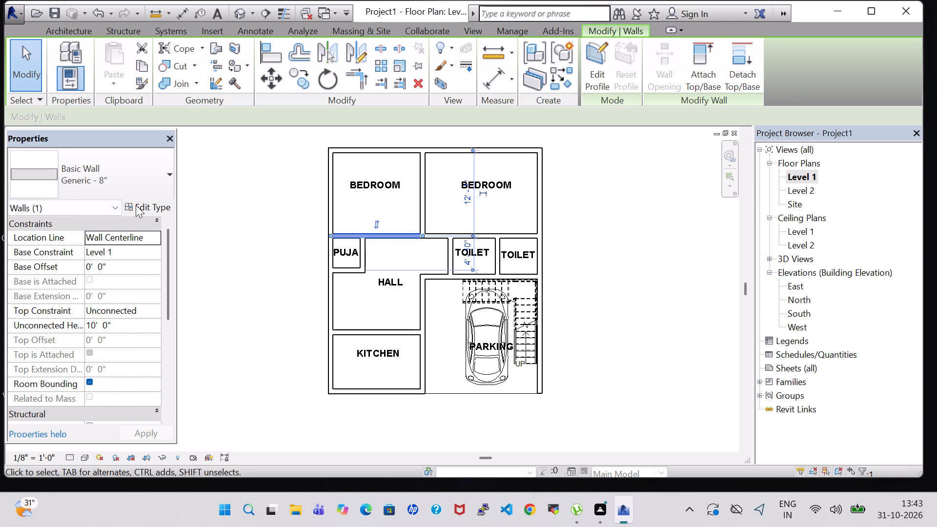
pyautogui.click(136, 205)
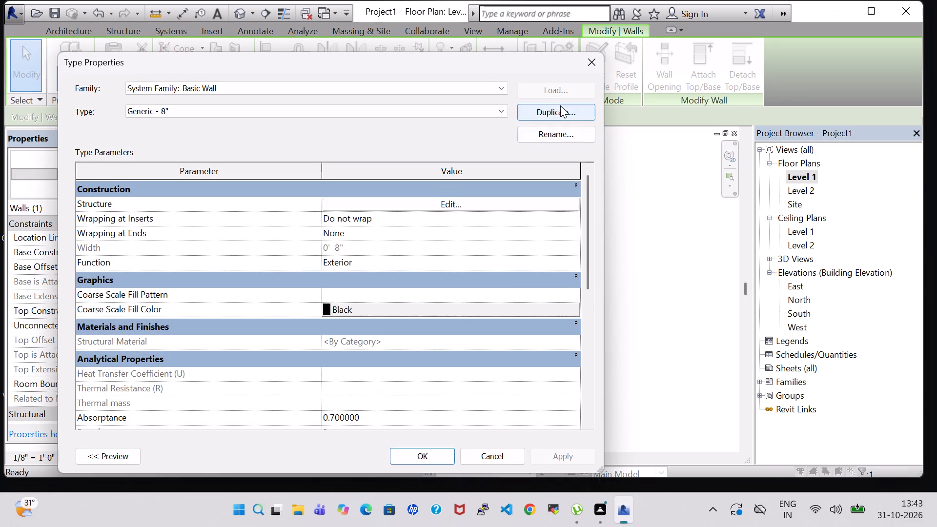
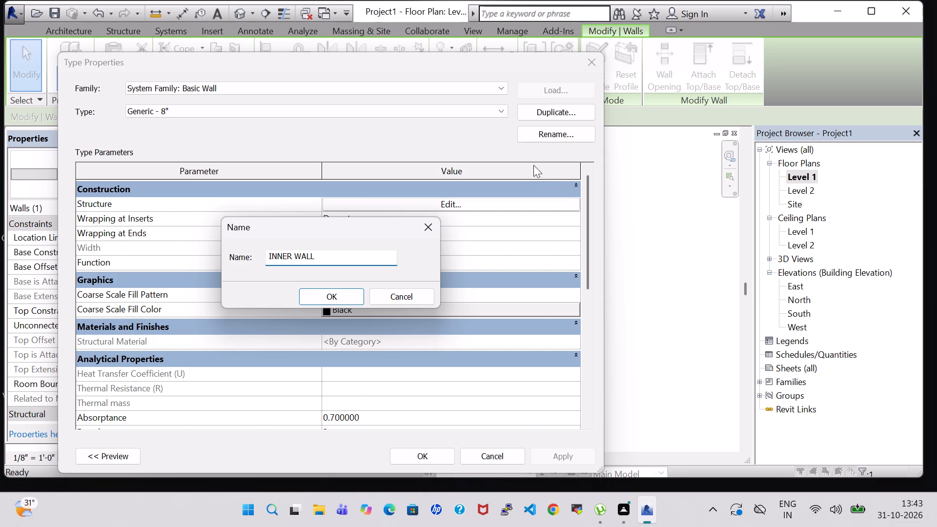
# Duplicate the Generic - 8" wall type under the name INNER WALL.
pyautogui.click(343, 297)
# Open the INNER WALL type's layer assembly and its Structure [1] layer thickness for editing.
pyautogui.click(459, 202)
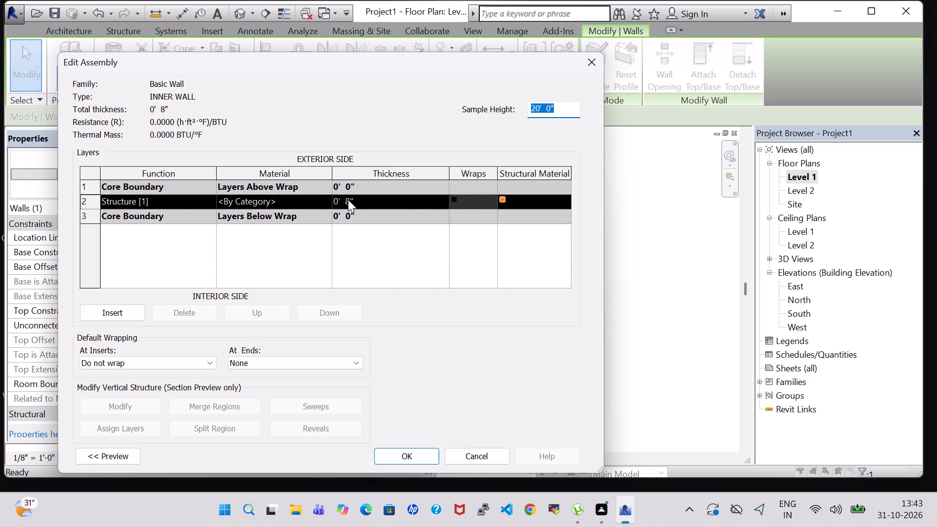
pyautogui.click(349, 204)
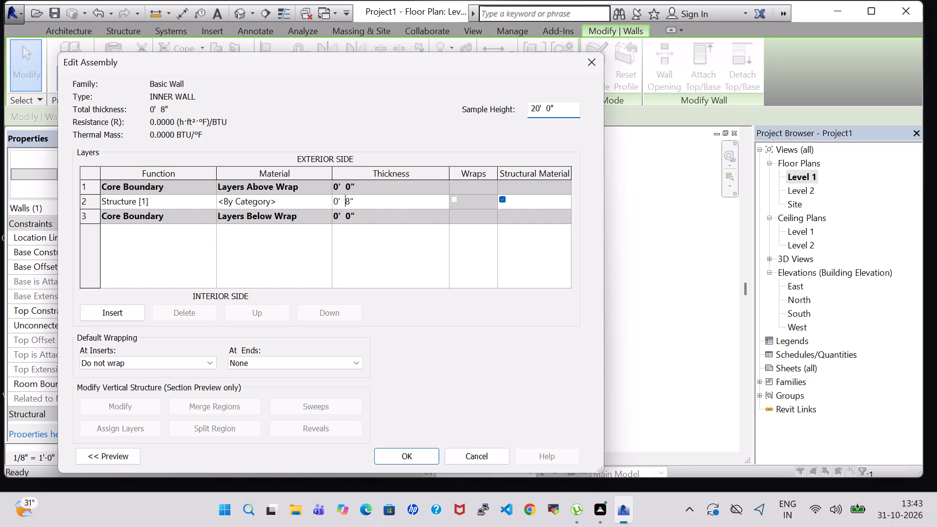
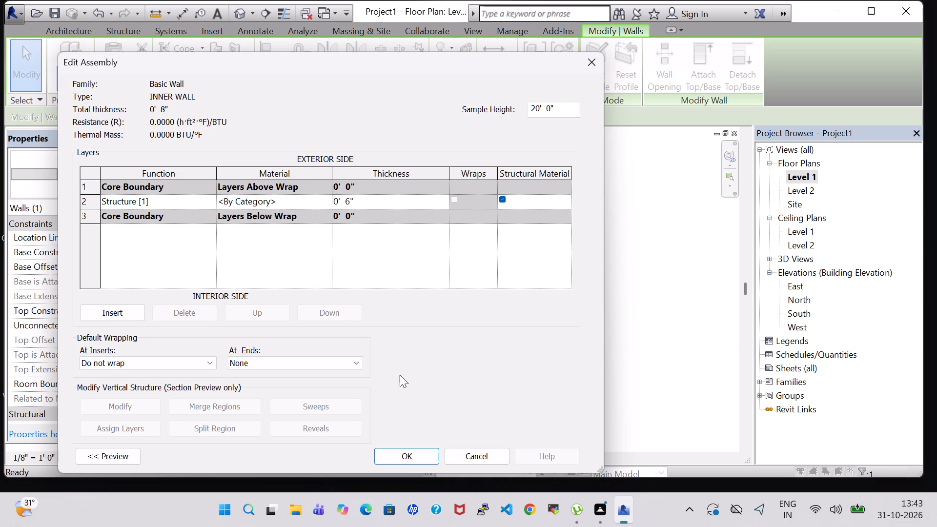
# Set the INNER WALL type's structure layer thickness to 6".
pyautogui.click(409, 452)
pyautogui.click(434, 459)
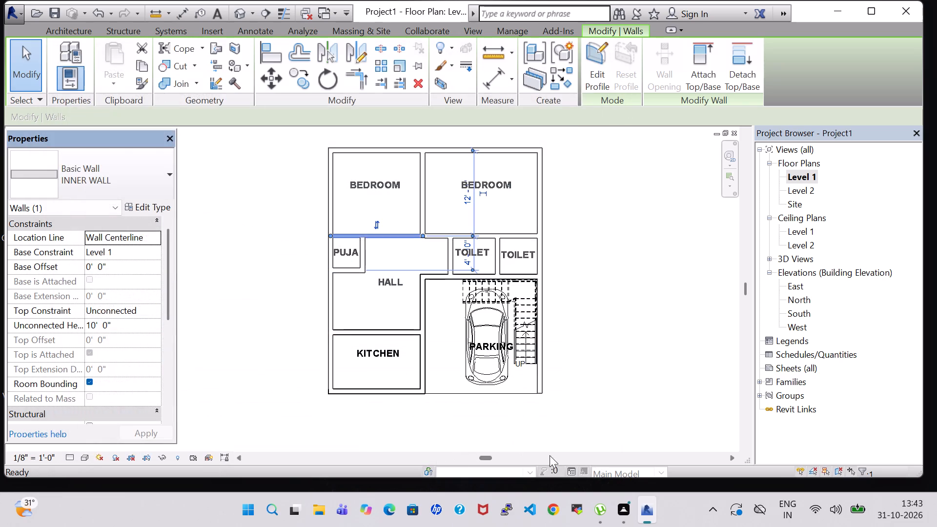
pyautogui.click(620, 363)
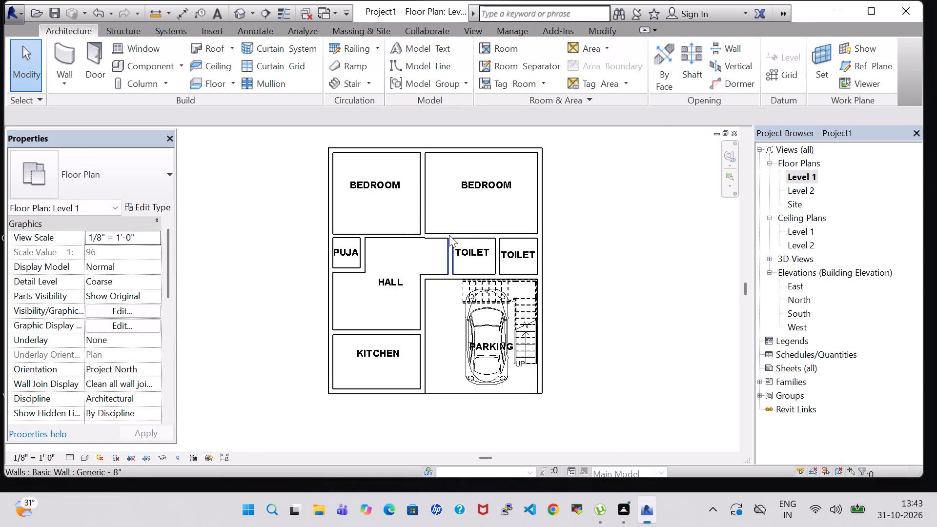
# Change the wall between the two bedrooms and the wall between the larger bedroom and the toilets to the INNER WALL type.
pyautogui.click(421, 200)
pyautogui.click(126, 178)
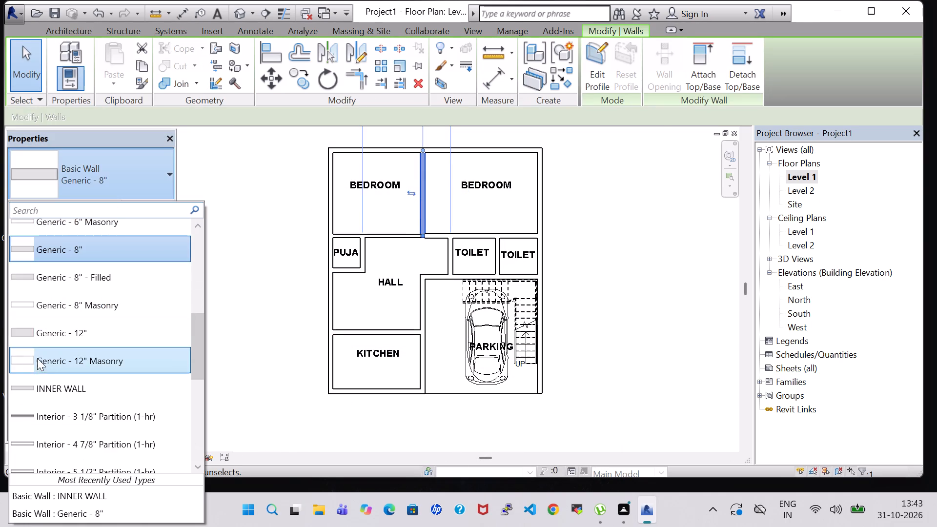
pyautogui.click(46, 387)
pyautogui.click(674, 280)
pyautogui.scroll(3, 465, 236)
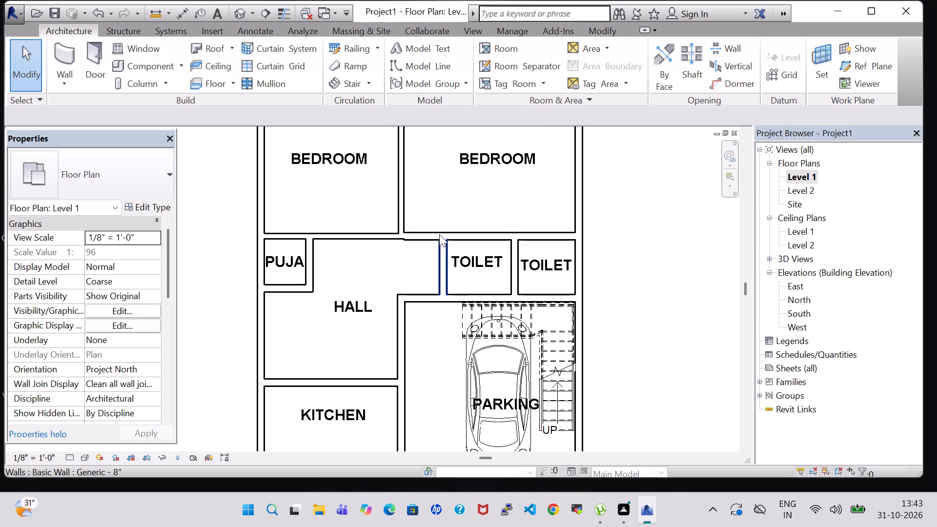
pyautogui.click(439, 234)
pyautogui.click(74, 154)
pyautogui.click(84, 385)
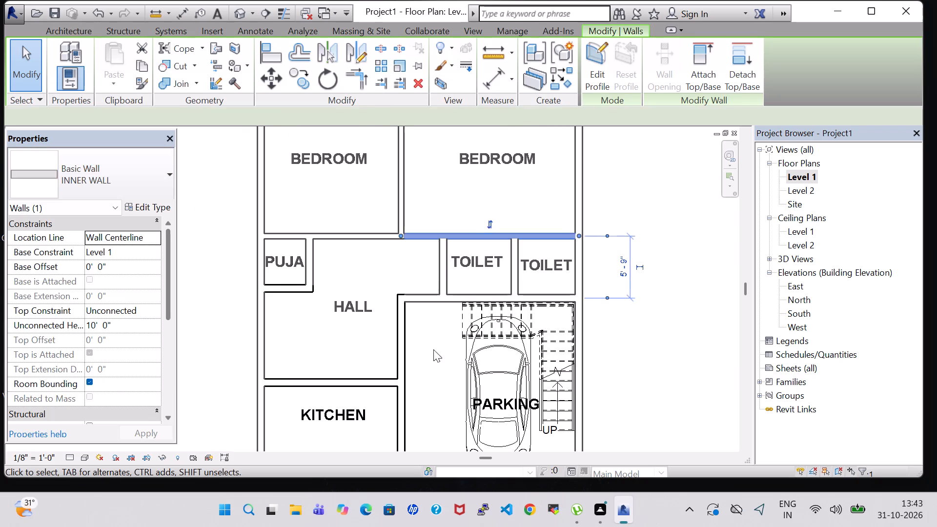
pyautogui.click(688, 275)
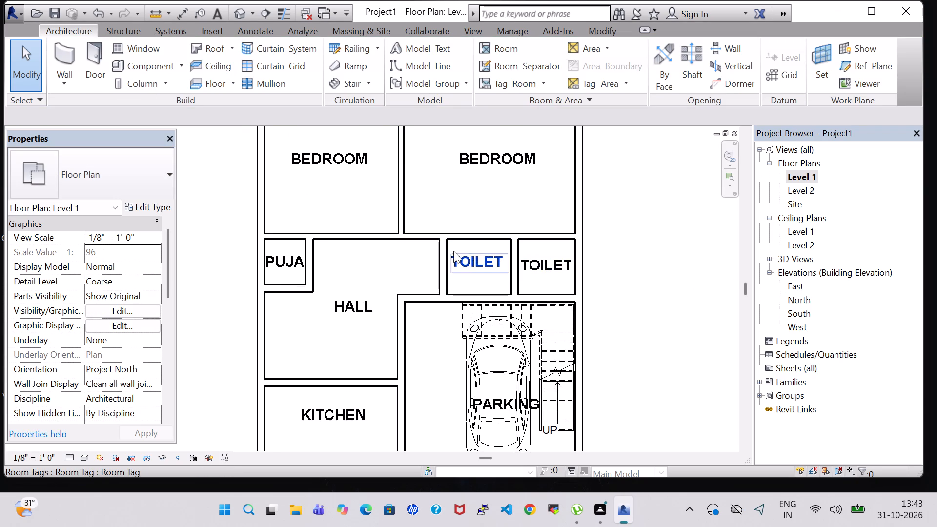
# Change the hall-side toilet wall, the partition between the toilets and the wall between toilets and parking to the INNER WALL type.
pyautogui.click(441, 255)
pyautogui.click(150, 179)
pyautogui.click(58, 397)
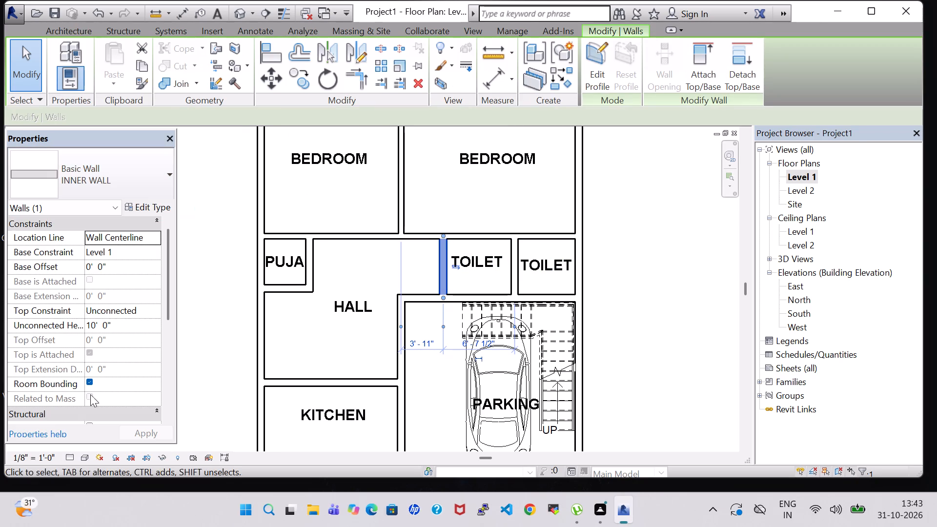
pyautogui.click(513, 282)
pyautogui.click(160, 190)
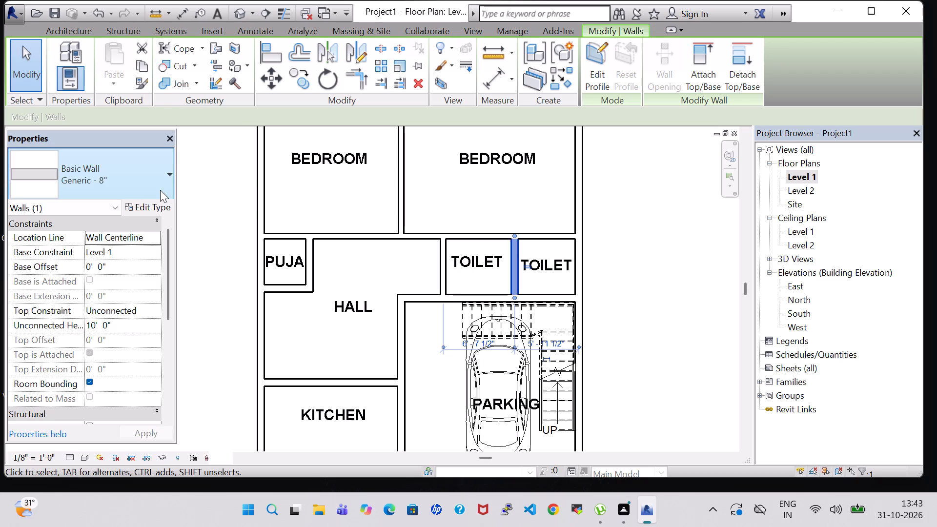
pyautogui.click(59, 381)
pyautogui.click(650, 318)
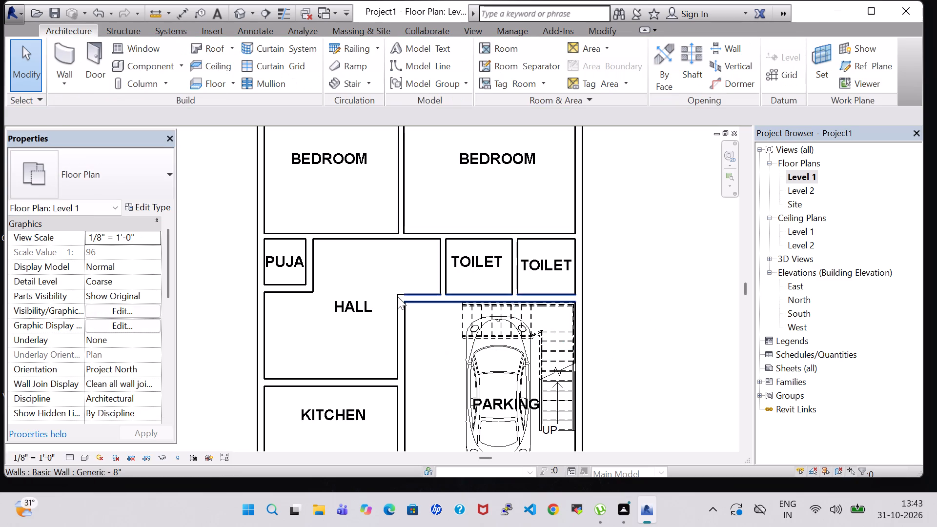
pyautogui.click(428, 297)
pyautogui.click(126, 177)
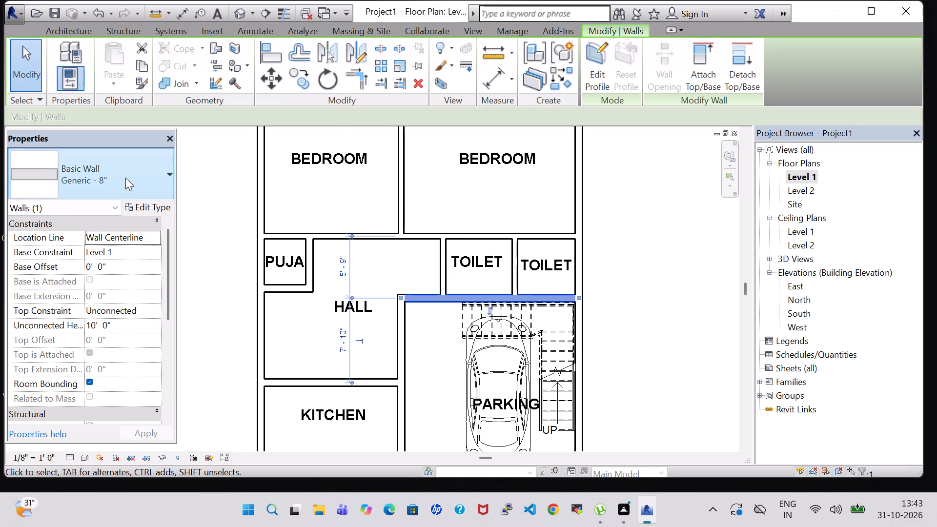
pyautogui.click(81, 380)
pyautogui.click(663, 346)
# Change the vertical wall between the PUJA room and the hall to the INNER WALL type.
pyautogui.moveTo(663, 346); pyautogui.dragTo(670, 299, button='middle')
pyautogui.scroll(1, 663, 346)
pyautogui.click(264, 207)
pyautogui.click(112, 189)
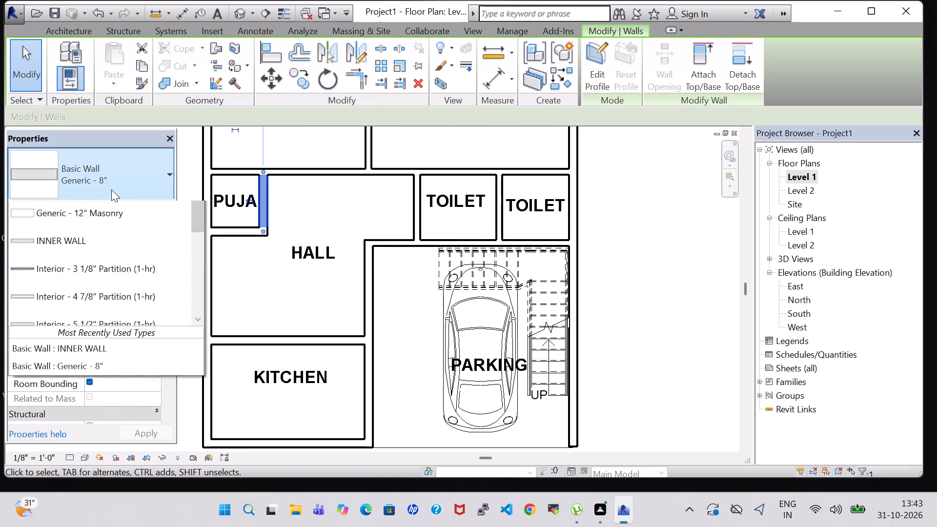
pyautogui.click(72, 390)
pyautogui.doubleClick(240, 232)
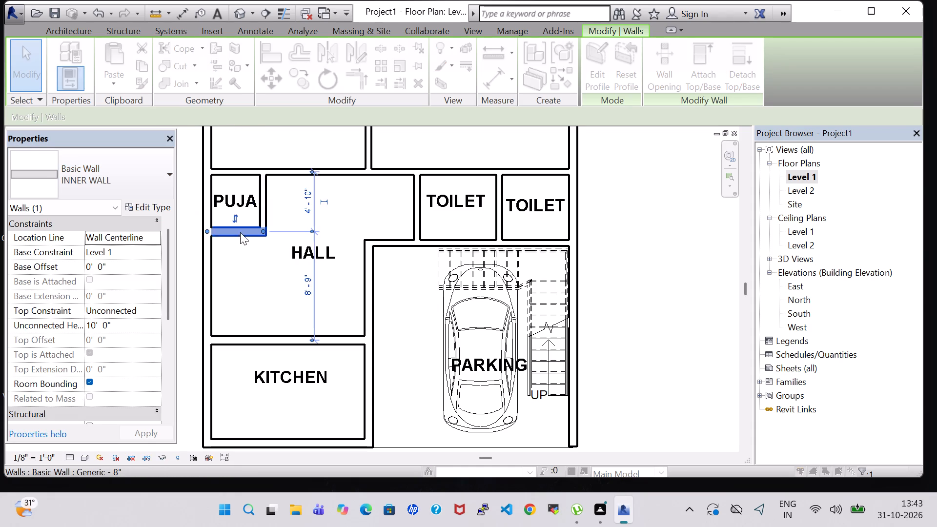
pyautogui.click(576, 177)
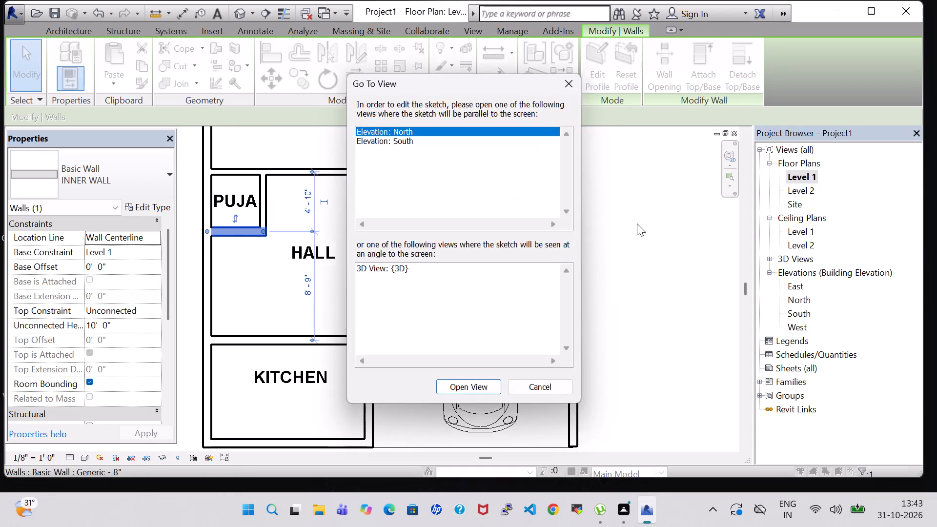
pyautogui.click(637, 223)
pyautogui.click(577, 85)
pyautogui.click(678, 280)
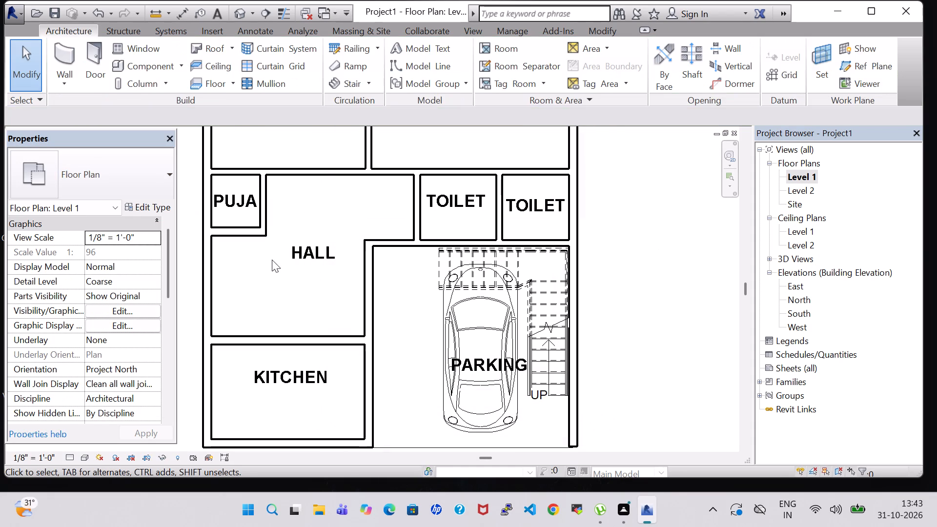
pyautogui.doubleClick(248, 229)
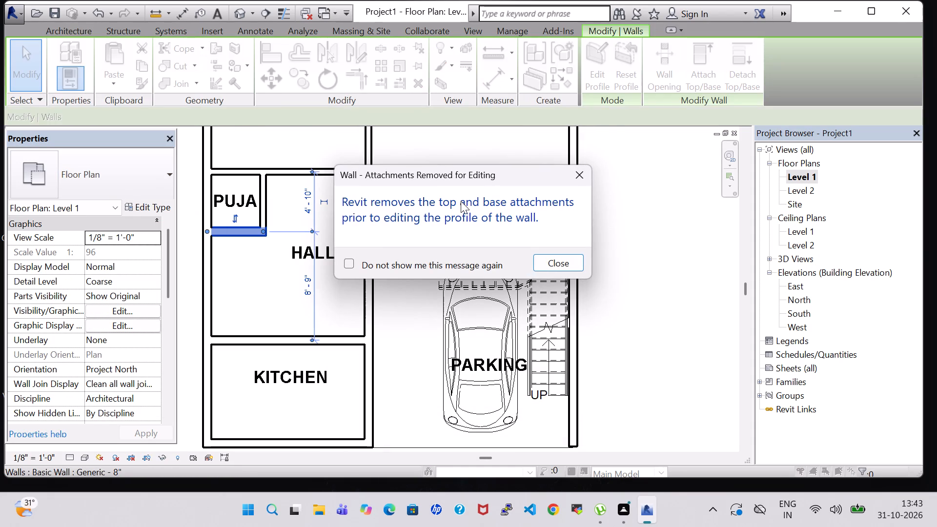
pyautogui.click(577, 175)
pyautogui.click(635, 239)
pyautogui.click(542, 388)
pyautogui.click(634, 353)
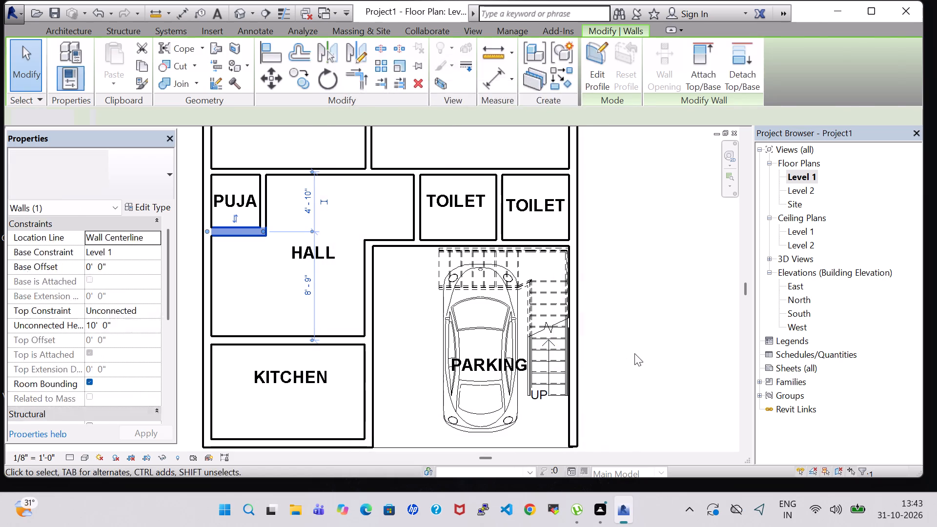
# Change the horizontal wall below the PUJA room and the wall between the hall and kitchen to the INNER WALL type.
pyautogui.moveTo(277, 308); pyautogui.dragTo(345, 329, button='middle')
pyautogui.click(302, 255)
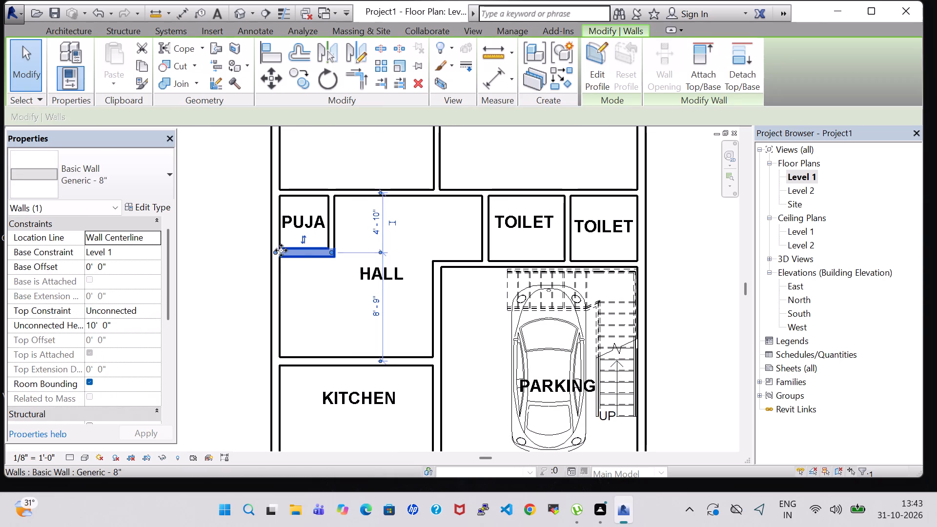
pyautogui.click(117, 179)
pyautogui.click(78, 389)
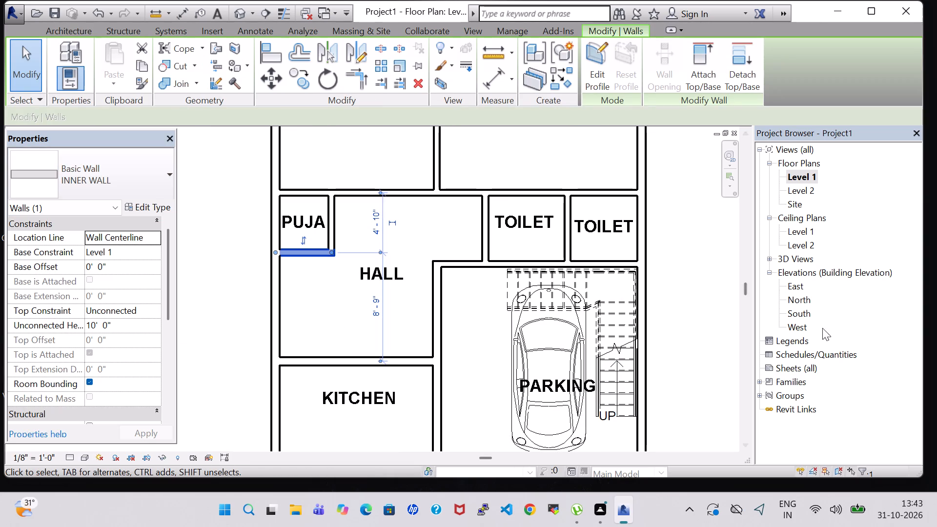
pyautogui.click(678, 298)
pyautogui.click(365, 357)
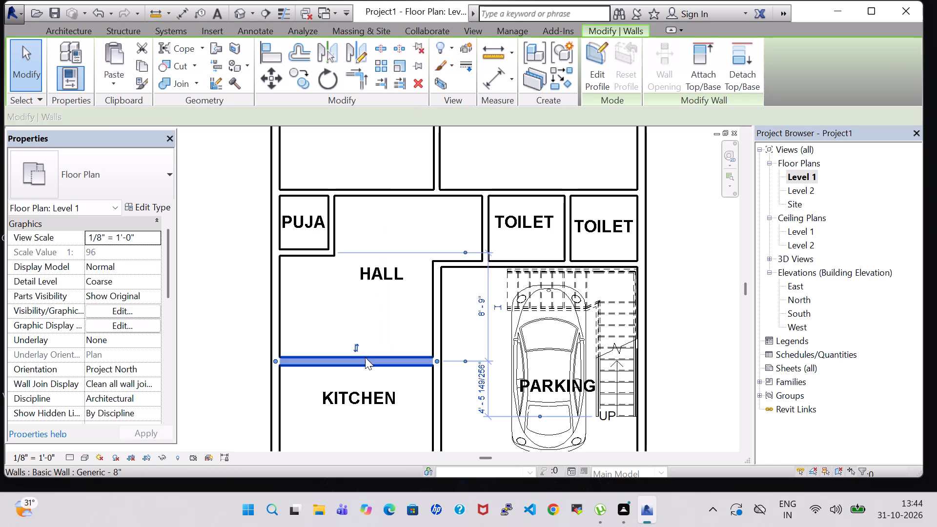
pyautogui.click(113, 166)
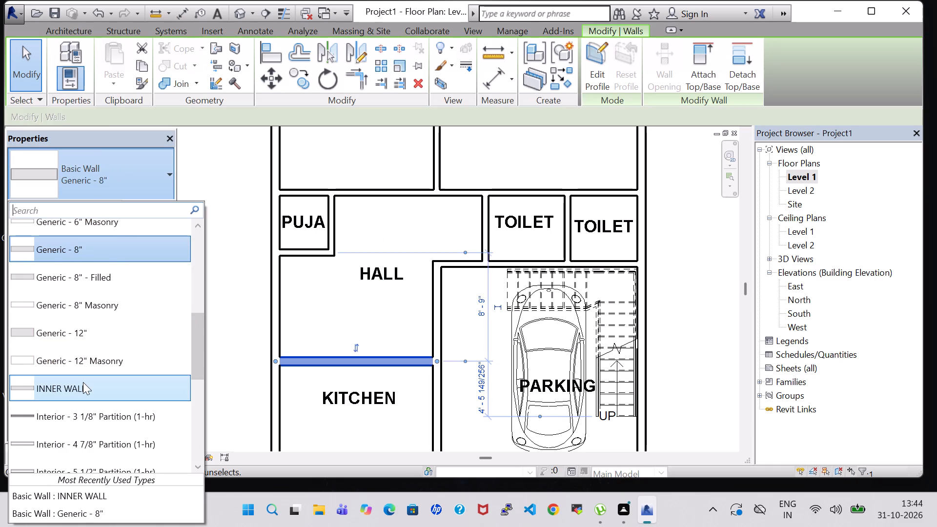
pyautogui.click(83, 382)
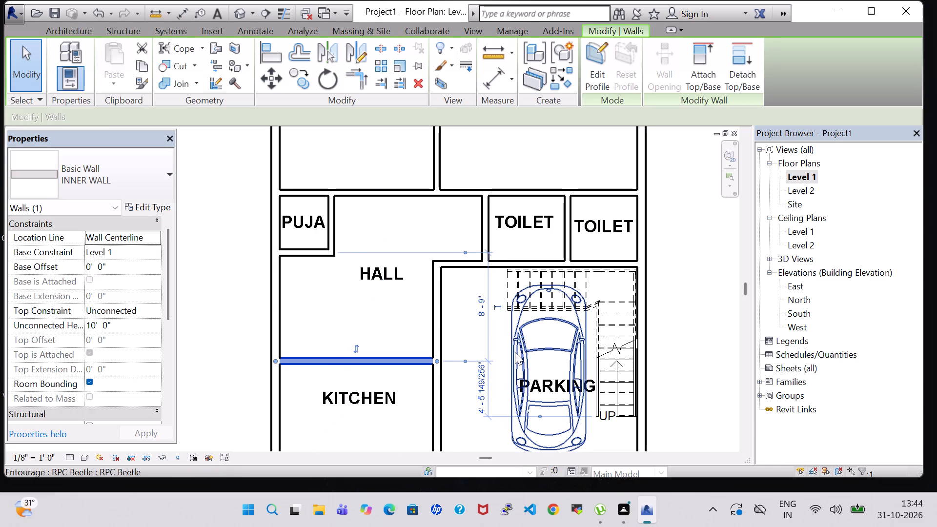
pyautogui.scroll(-3, 515, 352)
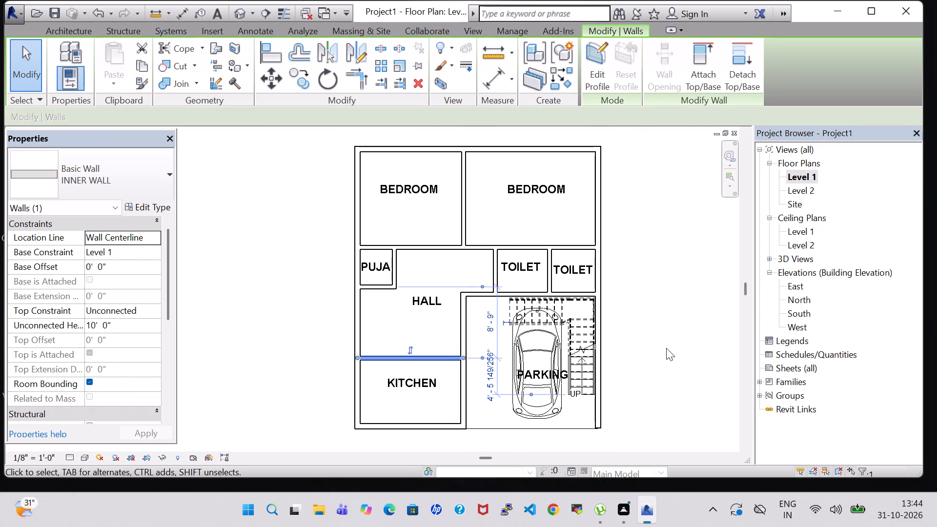
pyautogui.click(643, 303)
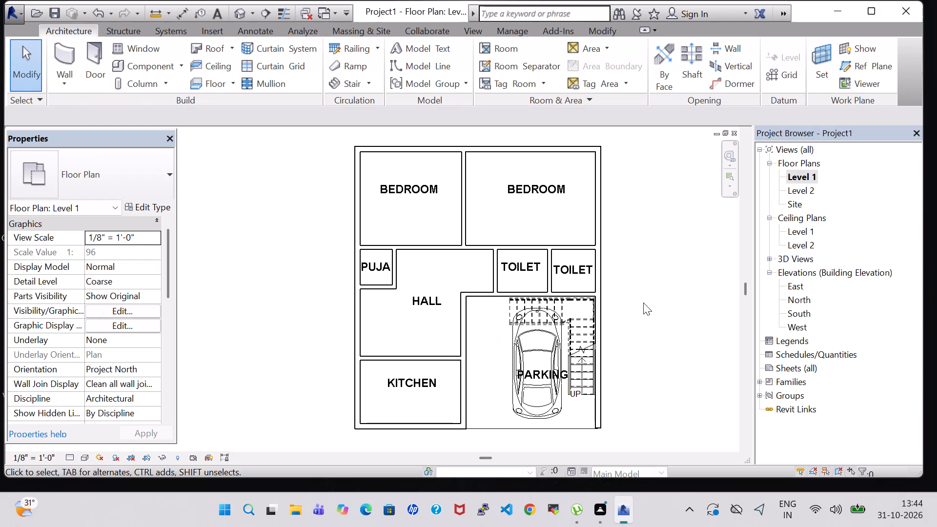
# Assign the Asphalt Shingle material to the Generic - 8" wall type's structure layer and check the walls in 3D.
pyautogui.click(465, 381)
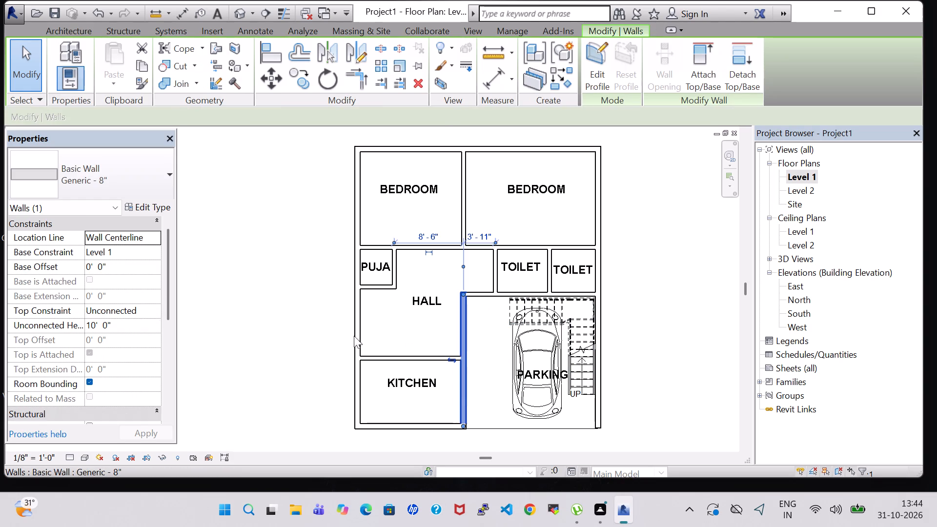
pyautogui.click(147, 205)
pyautogui.click(450, 205)
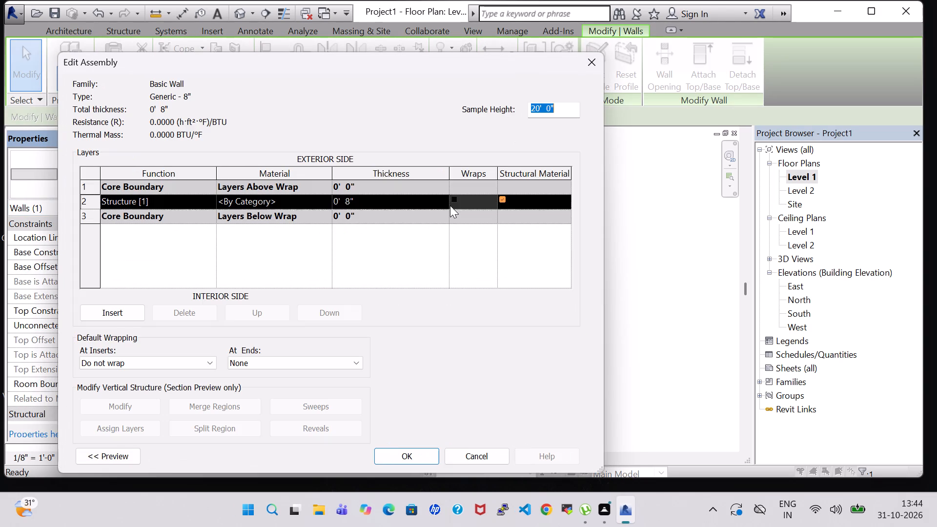
pyautogui.click(307, 205)
pyautogui.click(327, 198)
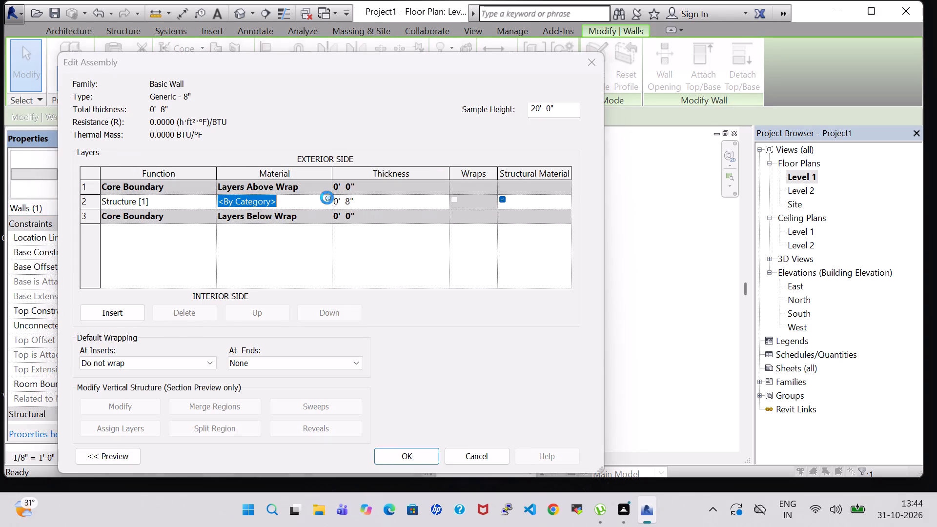
pyautogui.click(328, 332)
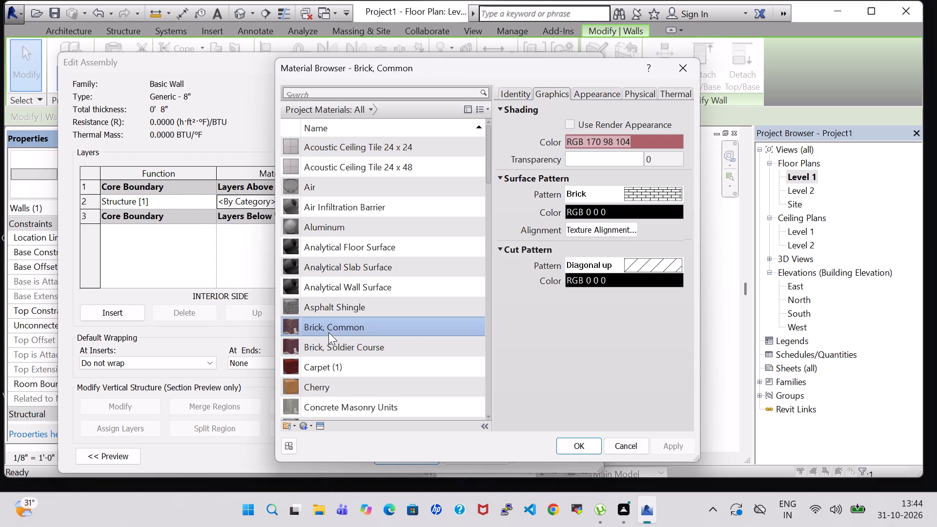
pyautogui.click(341, 305)
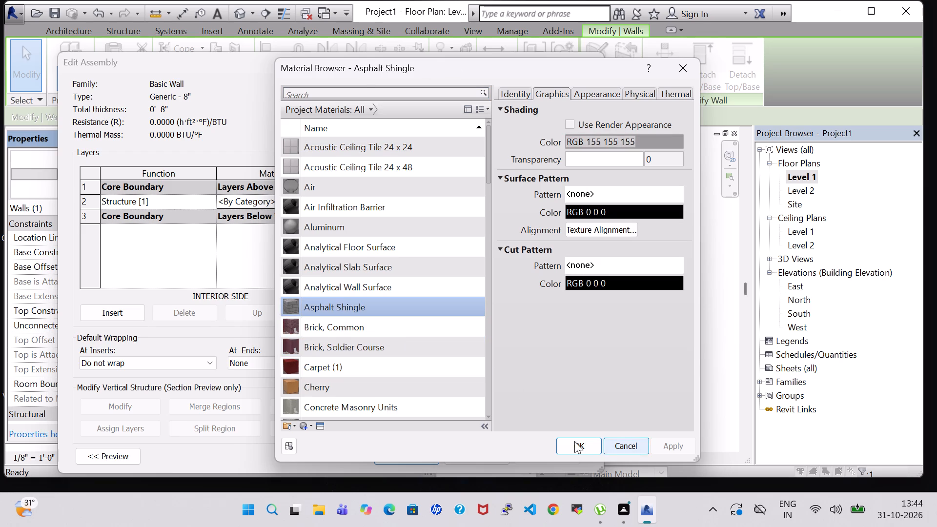
pyautogui.click(573, 441)
pyautogui.click(397, 453)
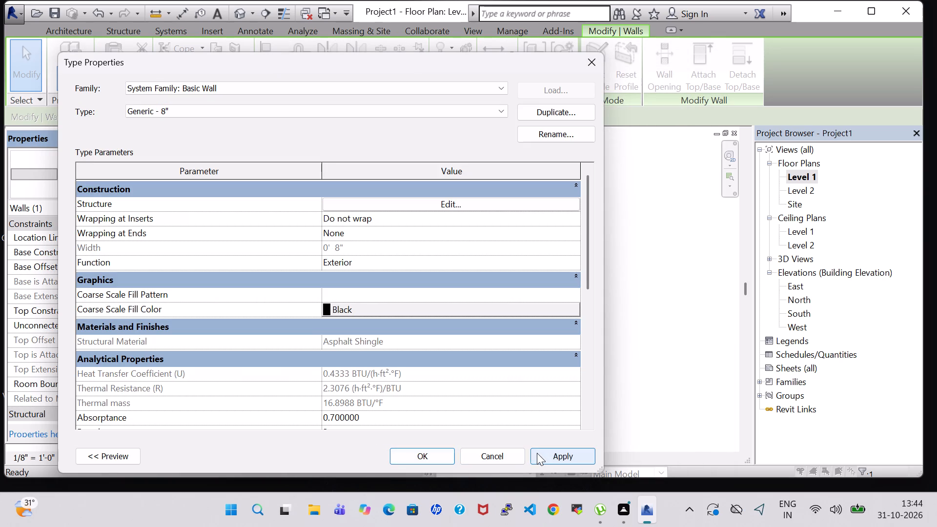
pyautogui.click(537, 453)
pyautogui.click(430, 455)
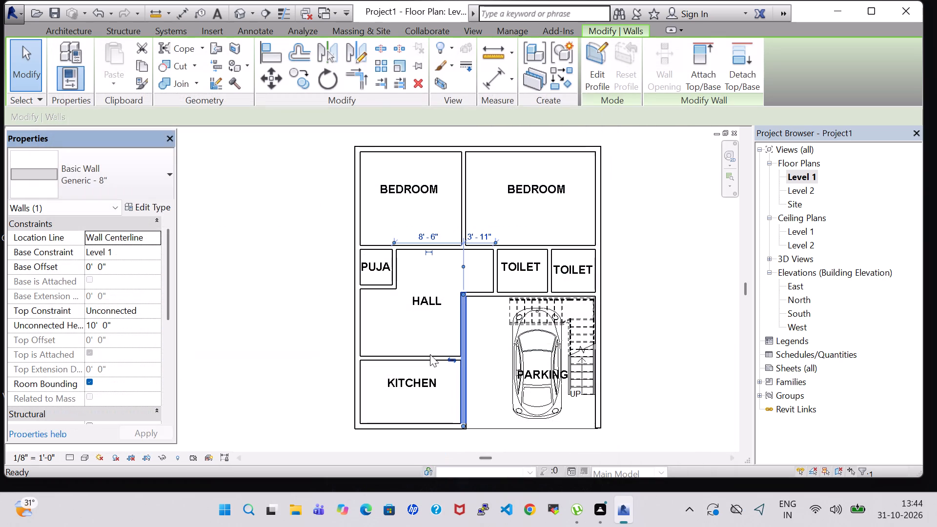
pyautogui.click(668, 212)
pyautogui.click(244, 14)
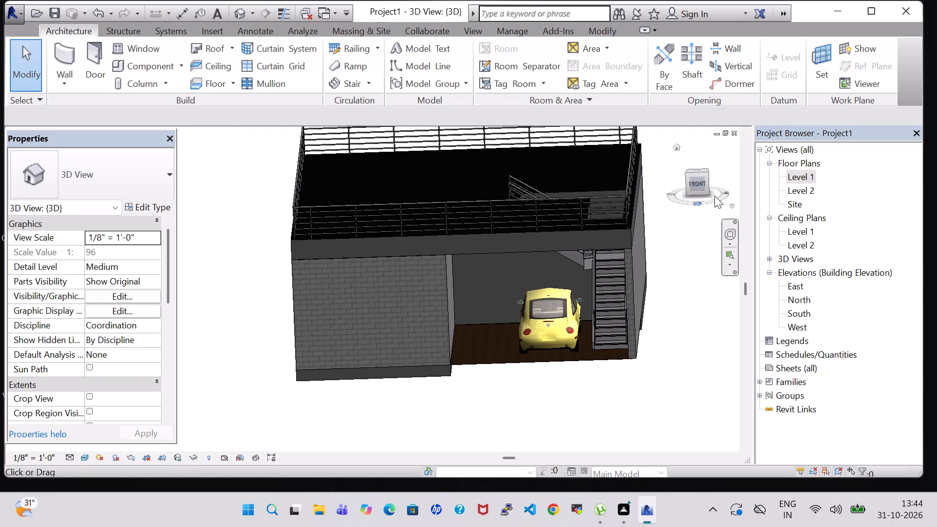
# In the Level 1 plan, assign the Asphalt Shingle material to the INNER WALL type's structure layer.
pyautogui.doubleClick(799, 179)
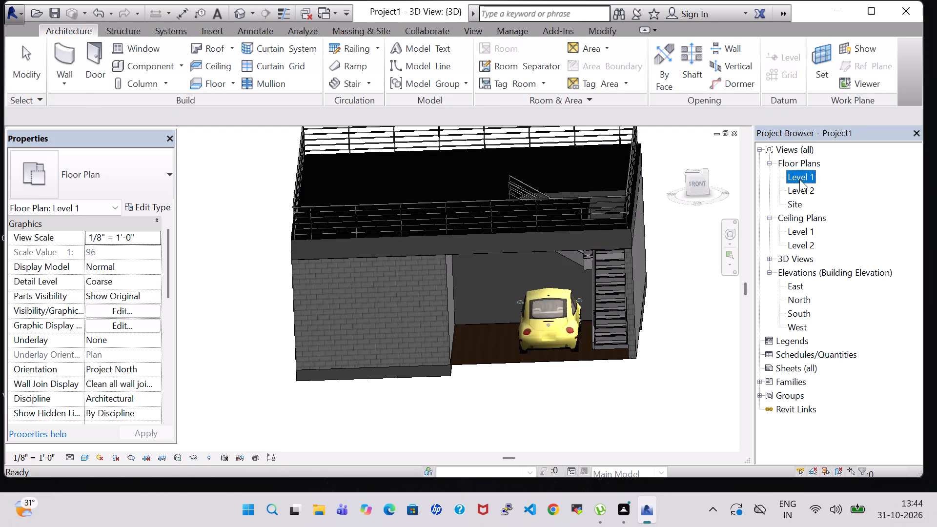
pyautogui.scroll(-2, 379, 356)
pyautogui.click(428, 271)
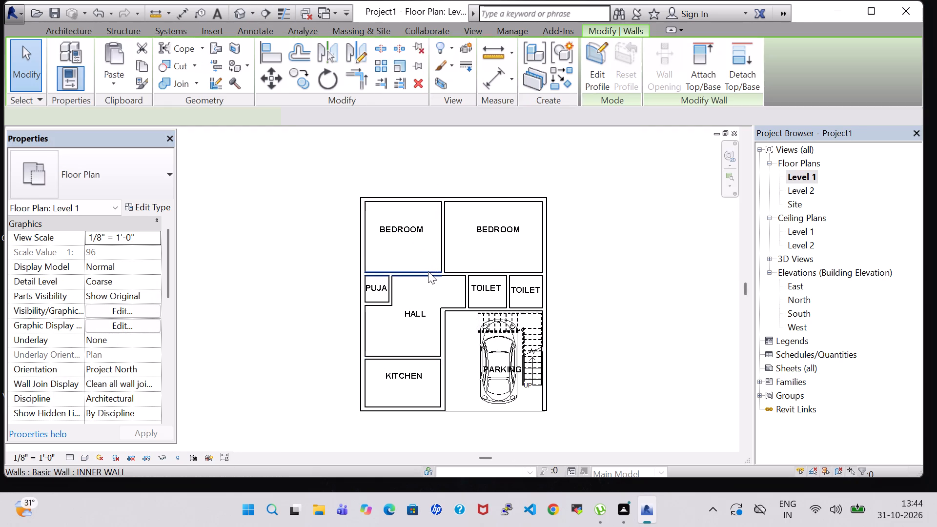
pyautogui.click(142, 210)
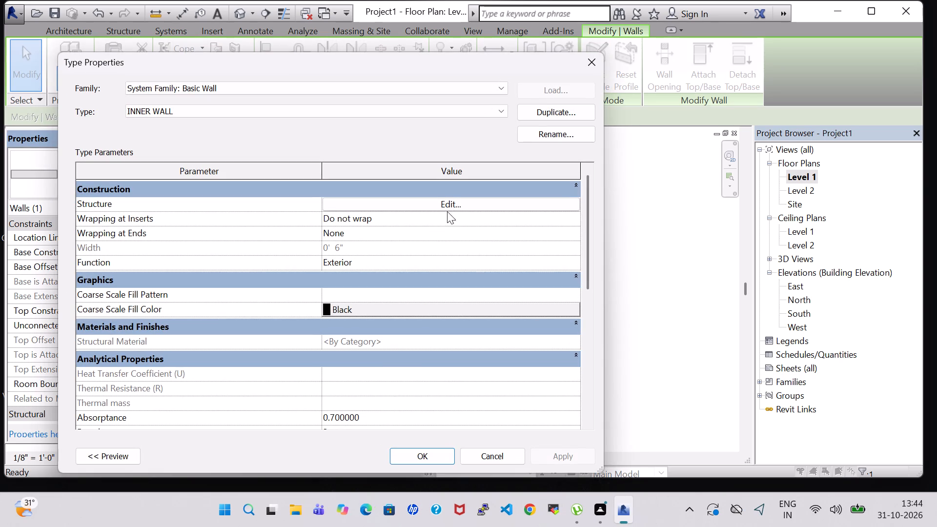
pyautogui.click(448, 206)
pyautogui.click(287, 200)
pyautogui.click(326, 199)
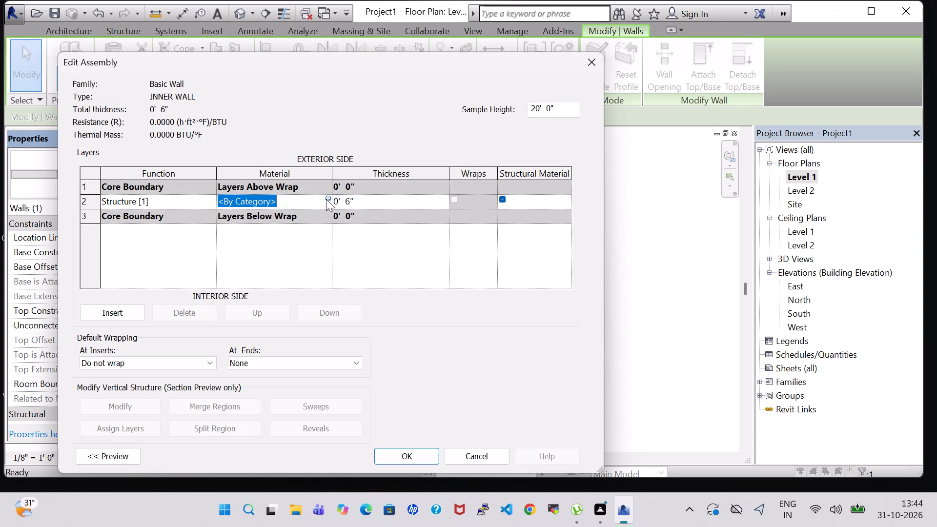
pyautogui.click(579, 446)
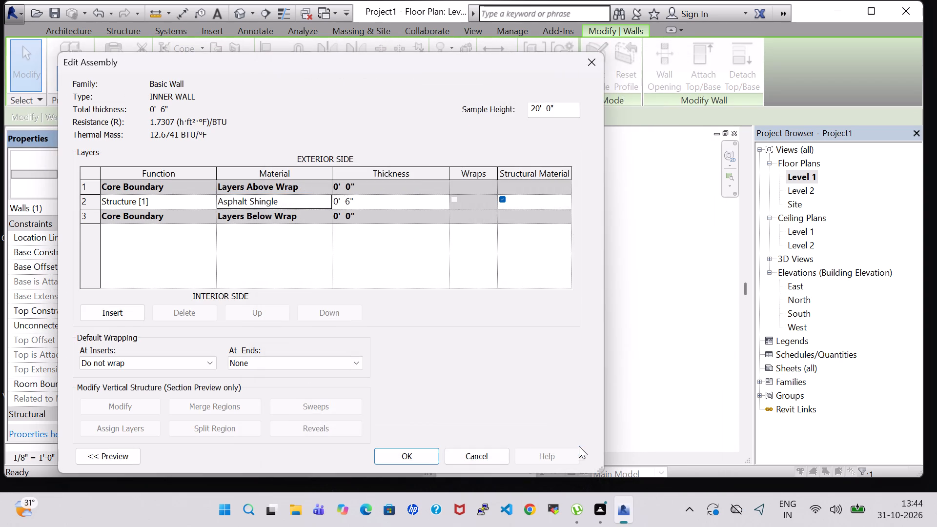
pyautogui.click(418, 450)
pyautogui.click(558, 456)
pyautogui.click(436, 454)
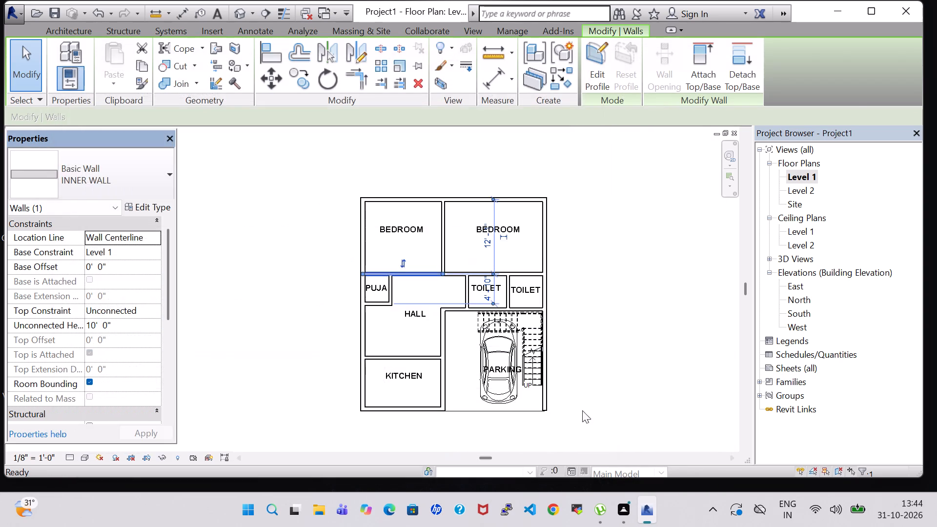
pyautogui.click(635, 381)
# Examine the outer and parking-side walls' material in the 3D view from several angles.
pyautogui.click(236, 12)
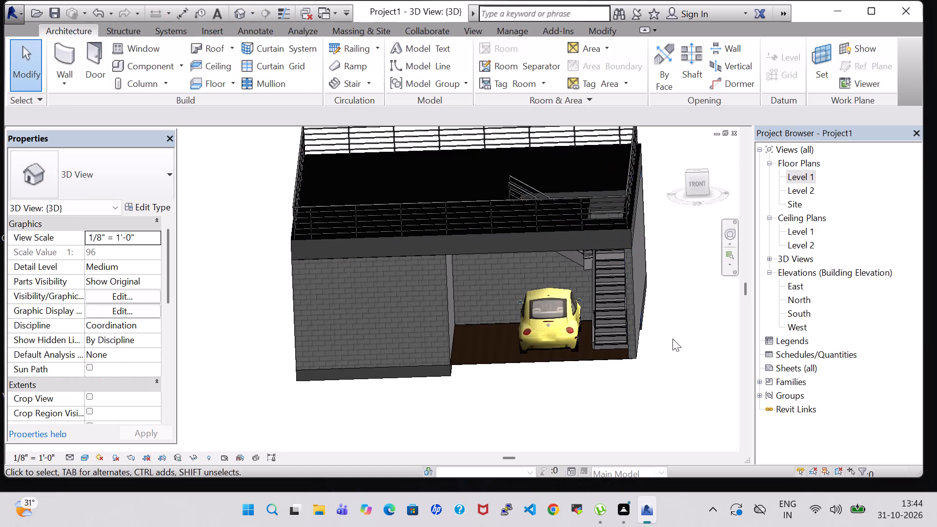
pyautogui.keyDown('shift'); pyautogui.moveTo(680, 362); pyautogui.dragTo(643, 300, button='middle'); pyautogui.keyUp('shift')
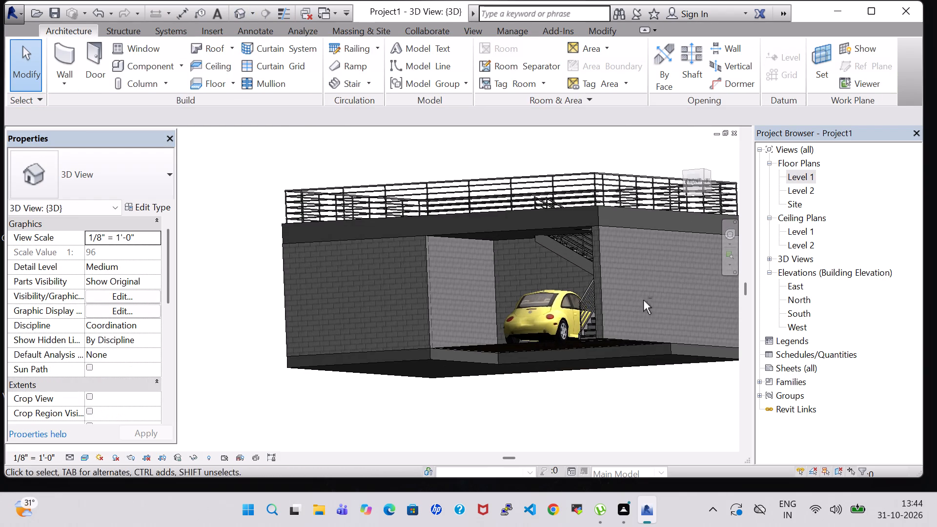
pyautogui.keyDown('shift'); pyautogui.moveTo(538, 369); pyautogui.dragTo(526, 420, button='middle'); pyautogui.keyUp('shift')
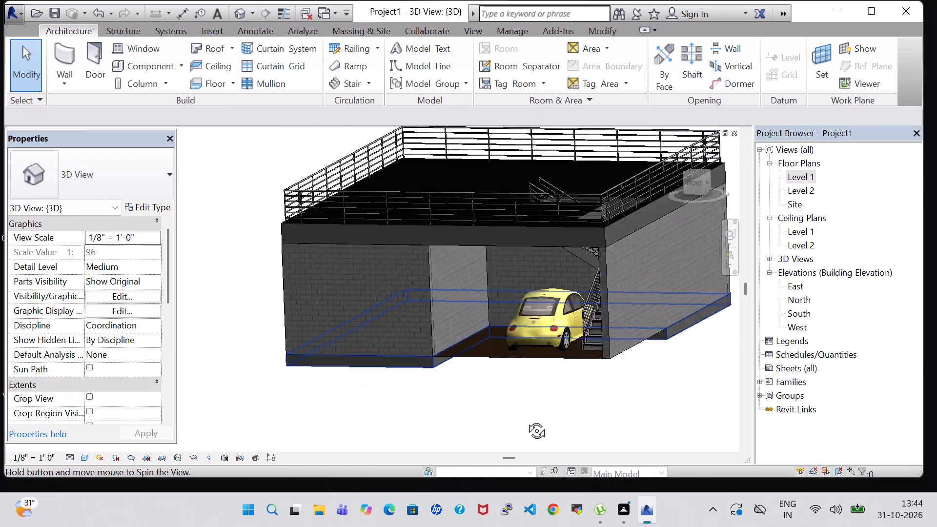
pyautogui.keyDown('shift'); pyautogui.moveTo(526, 420); pyautogui.dragTo(530, 446, button='middle'); pyautogui.keyUp('shift')
pyautogui.keyDown('shift'); pyautogui.middleClick(530, 446); pyautogui.keyUp('shift')
pyautogui.moveTo(619, 383); pyautogui.dragTo(614, 389, button='middle')
pyautogui.keyDown('shift'); pyautogui.moveTo(614, 389); pyautogui.dragTo(670, 387, button='middle'); pyautogui.keyUp('shift')
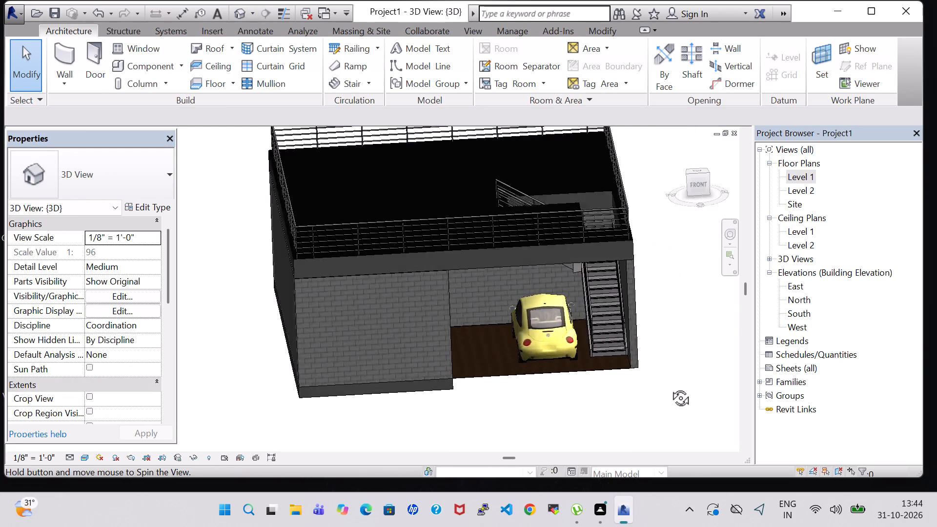
pyautogui.keyDown('shift'); pyautogui.moveTo(670, 387); pyautogui.dragTo(645, 398, button='middle'); pyautogui.keyUp('shift')
pyautogui.moveTo(680, 344); pyautogui.dragTo(648, 389, button='middle')
pyautogui.keyDown('shift'); pyautogui.moveTo(642, 387); pyautogui.dragTo(653, 399, button='middle'); pyautogui.keyUp('shift')
# Hide the Roofs category in the 3D view through the Visibility/Graphic Overrides.
pyautogui.write('VV')
pyautogui.click(207, 254)
pyautogui.press('r')
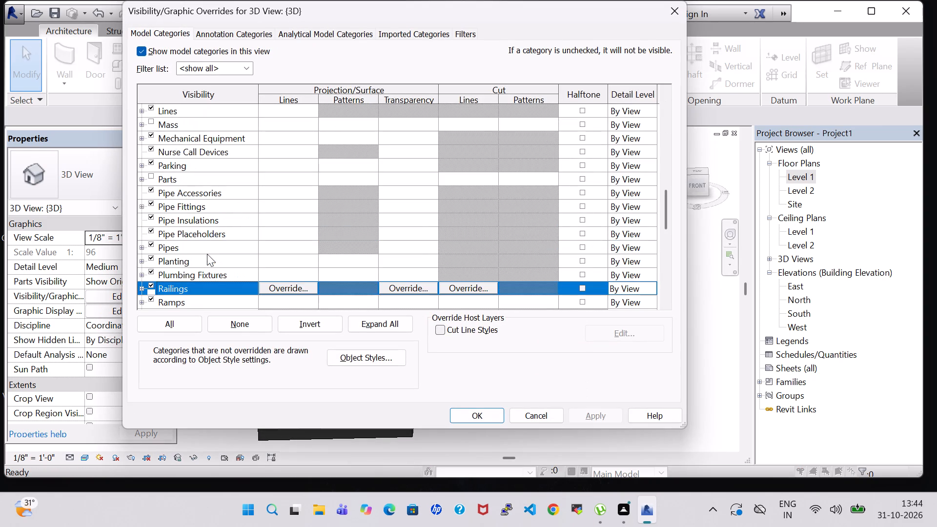
pyautogui.scroll(-4, 157, 277)
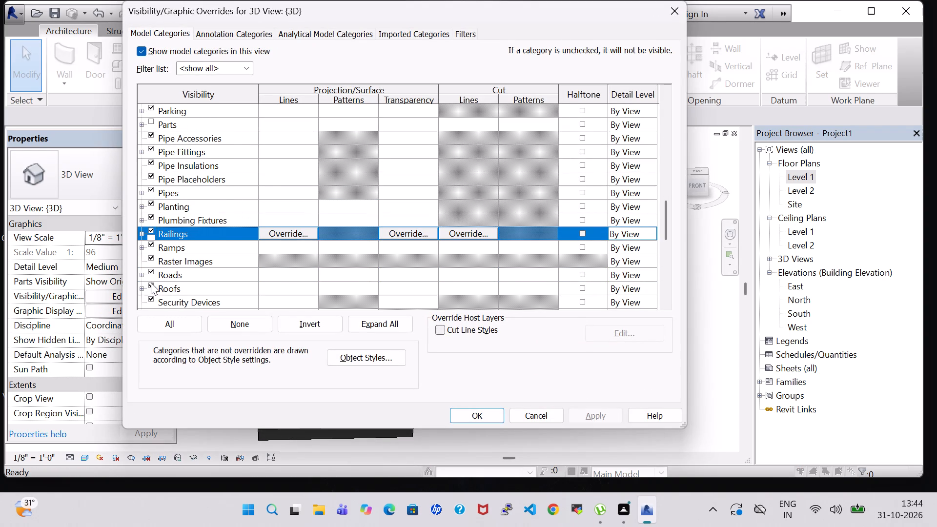
pyautogui.click(151, 283)
pyautogui.click(603, 415)
pyautogui.click(471, 413)
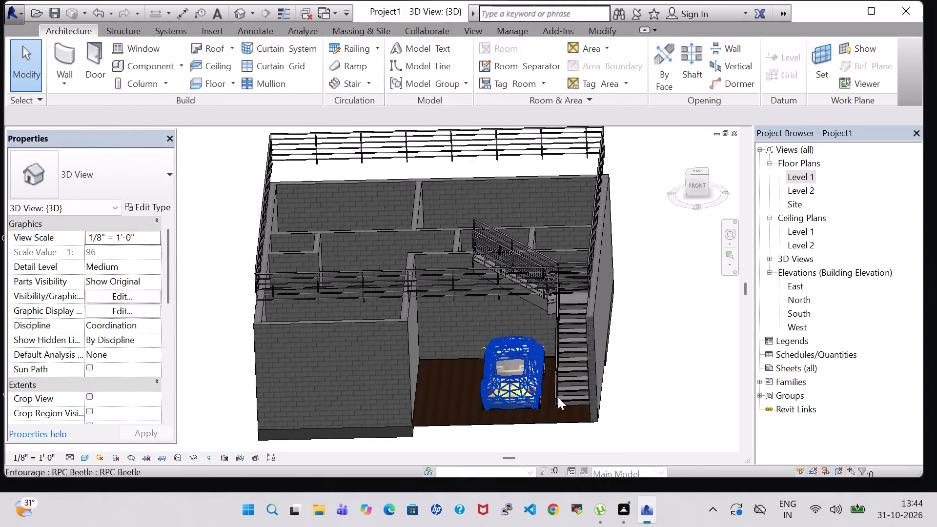
pyautogui.click(665, 331)
# Examine the room layout and inner partitions in 3D from above and from the front.
pyautogui.keyDown('shift'); pyautogui.moveTo(662, 278); pyautogui.dragTo(654, 444, button='middle'); pyautogui.keyUp('shift')
pyautogui.moveTo(660, 342); pyautogui.dragTo(658, 414, button='middle')
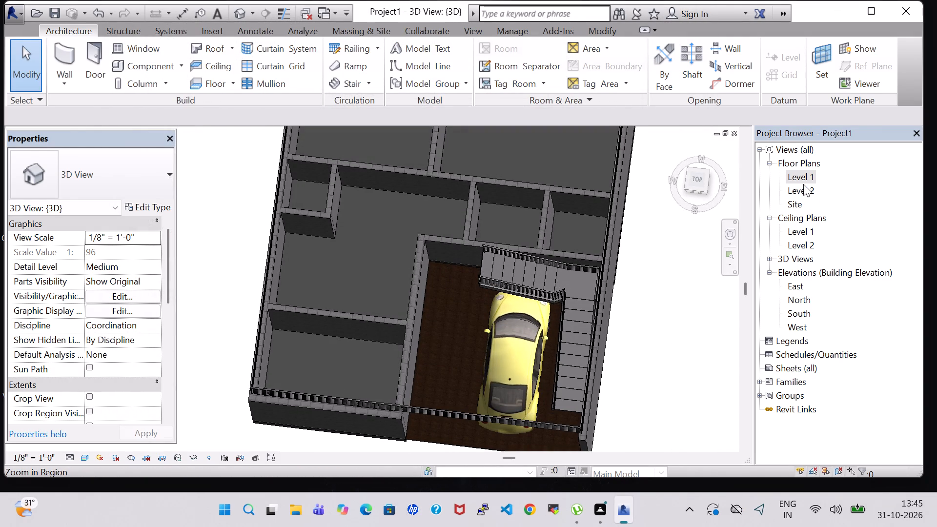
pyautogui.scroll(-4, 598, 264)
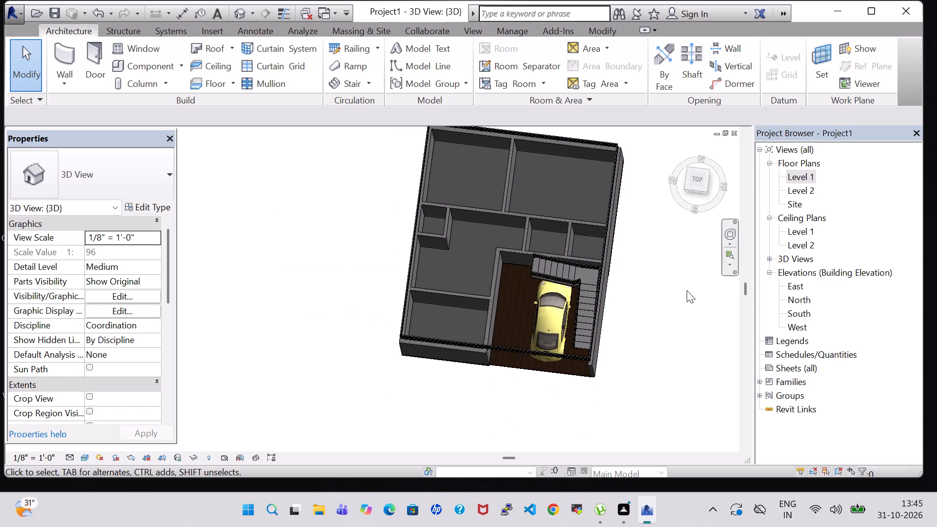
pyautogui.keyDown('shift'); pyautogui.moveTo(654, 316); pyautogui.dragTo(667, 279, button='middle'); pyautogui.keyUp('shift')
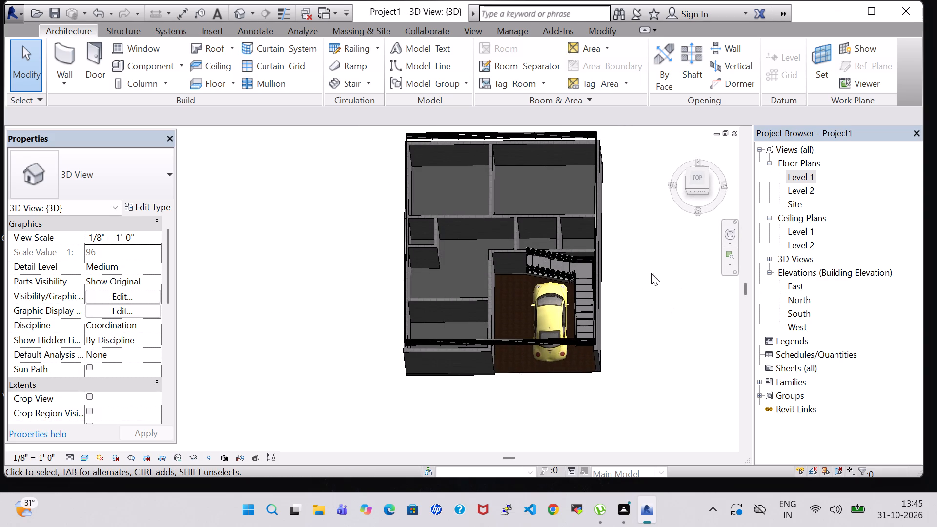
pyautogui.moveTo(651, 273); pyautogui.dragTo(642, 320, button='middle')
pyautogui.keyDown('shift'); pyautogui.moveTo(641, 362); pyautogui.dragTo(624, 284, button='middle'); pyautogui.keyUp('shift')
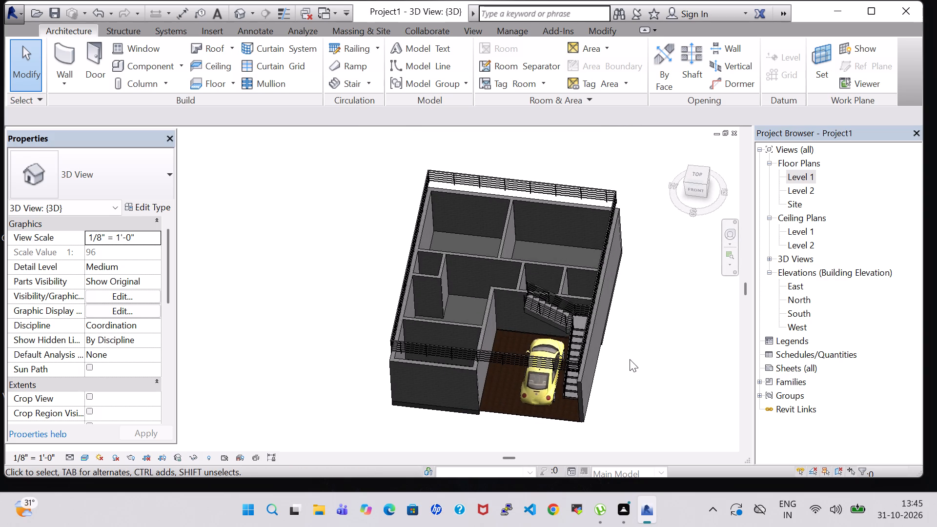
pyautogui.scroll(2, 630, 359)
# In the Level 1 plan, place a Single-Flush 30" x 80" door in the wall between hall and toilet, centred about 1'-8" from the lower wall.
pyautogui.doubleClick(811, 178)
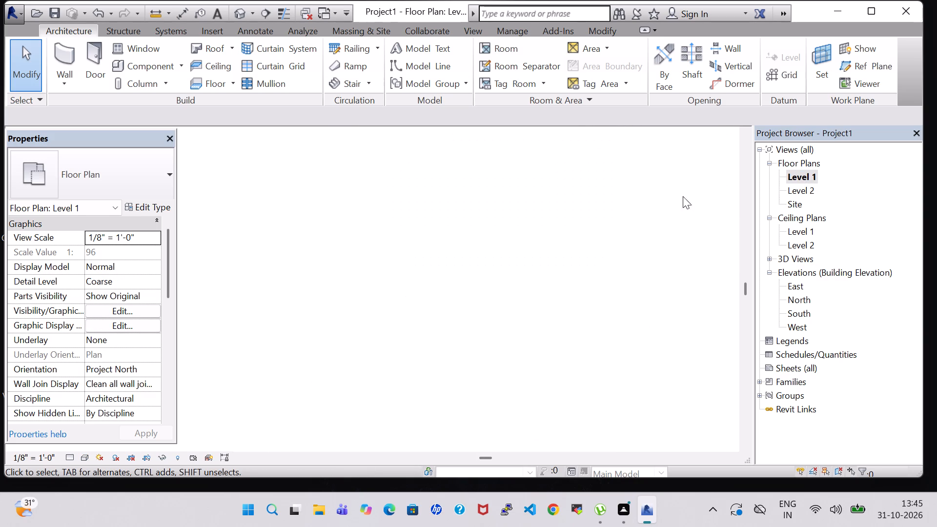
pyautogui.scroll(-3, 629, 284)
pyautogui.scroll(7, 590, 287)
pyautogui.moveTo(590, 287); pyautogui.dragTo(599, 251, button='middle')
pyautogui.scroll(-3, 599, 251)
pyautogui.moveTo(604, 249); pyautogui.dragTo(576, 253, button='middle')
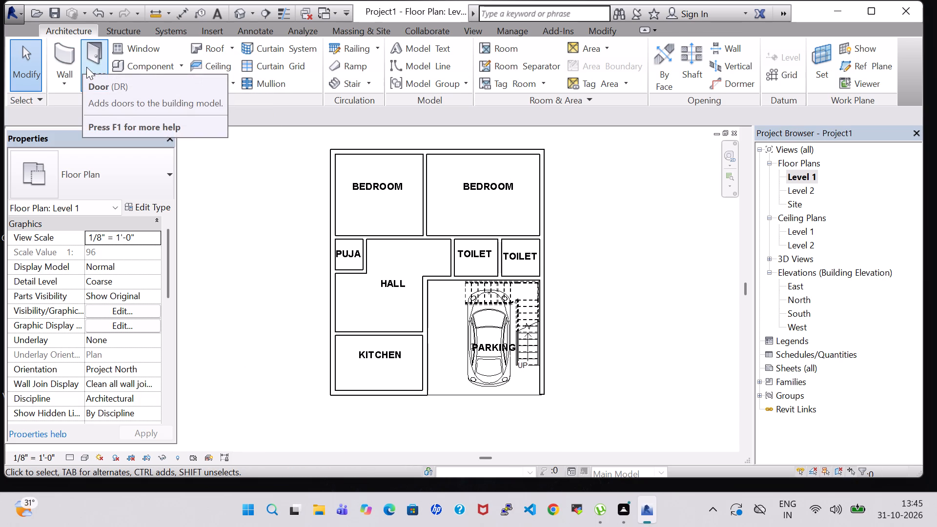
pyautogui.click(99, 67)
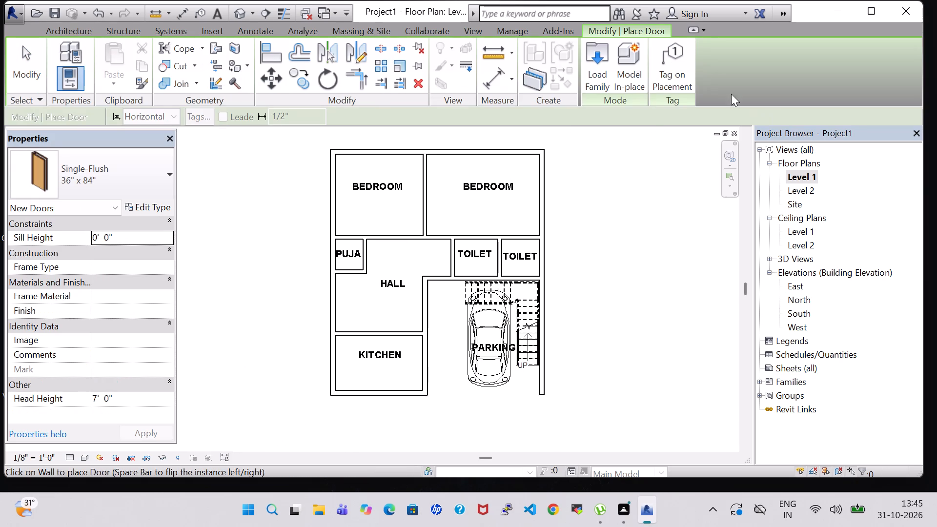
pyautogui.scroll(4, 454, 222)
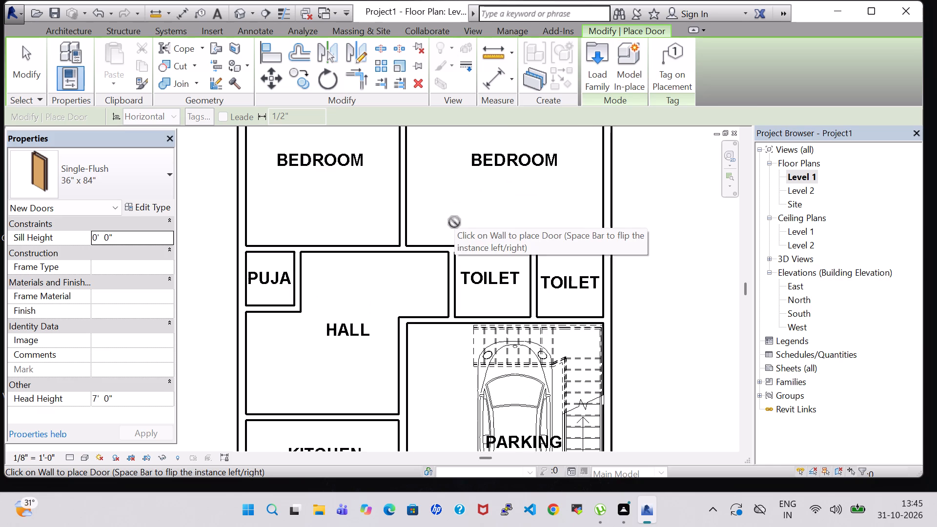
pyautogui.scroll(4, 465, 248)
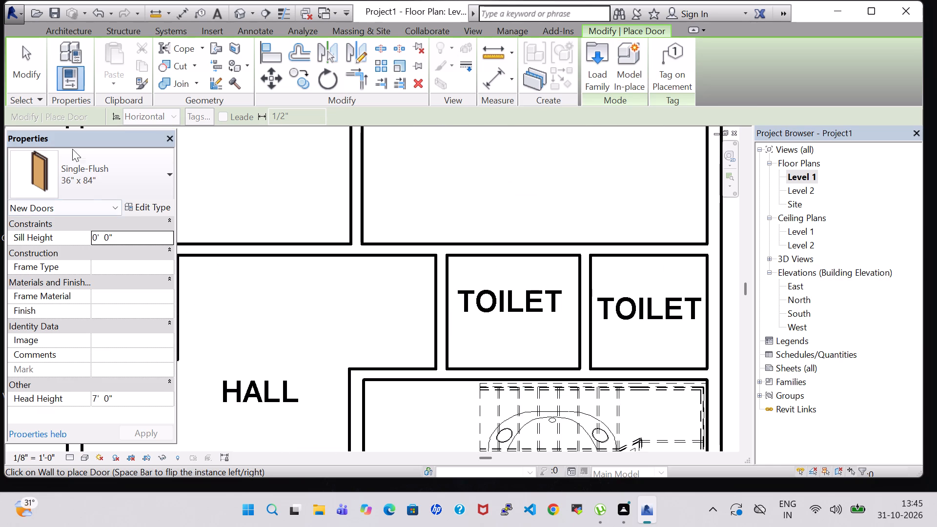
pyautogui.click(93, 157)
pyautogui.scroll(3, 93, 252)
pyautogui.click(91, 229)
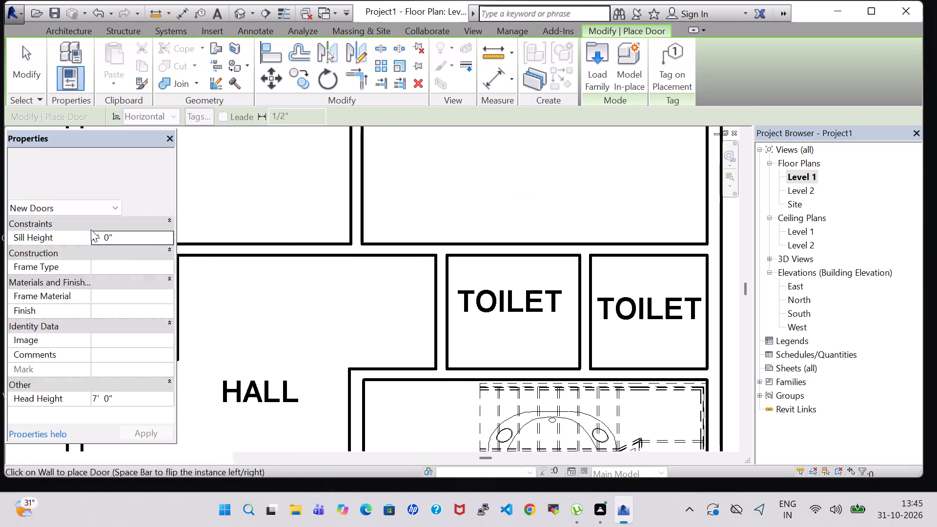
pyautogui.click(443, 338)
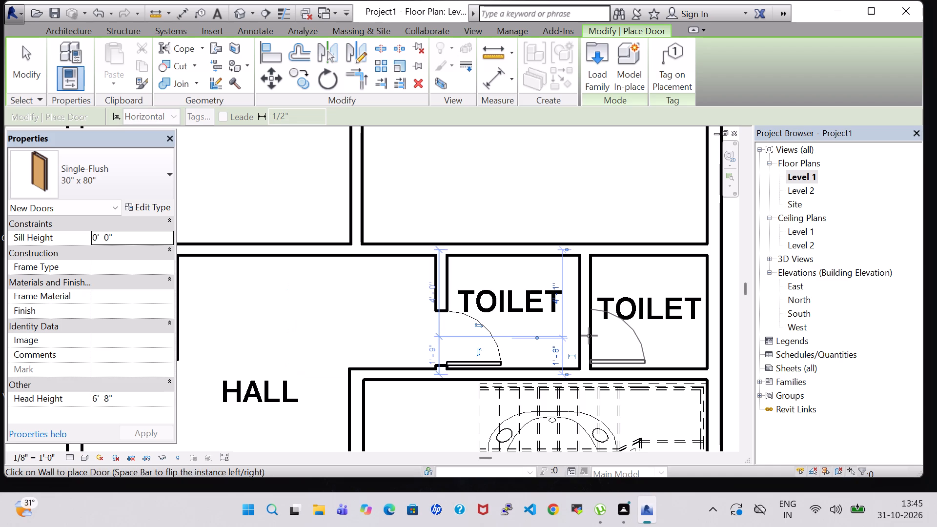
# Place a flipped Single-Flush 30" x 80" door between the right bedroom and its toilet, about 1'-8" from the outer wall.
pyautogui.press('space')
pyautogui.click(677, 261)
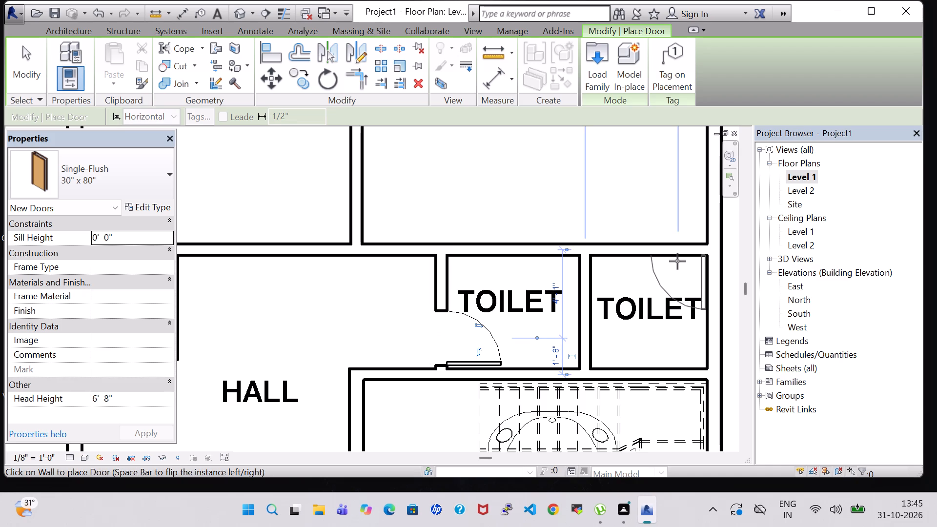
pyautogui.scroll(-5, 650, 300)
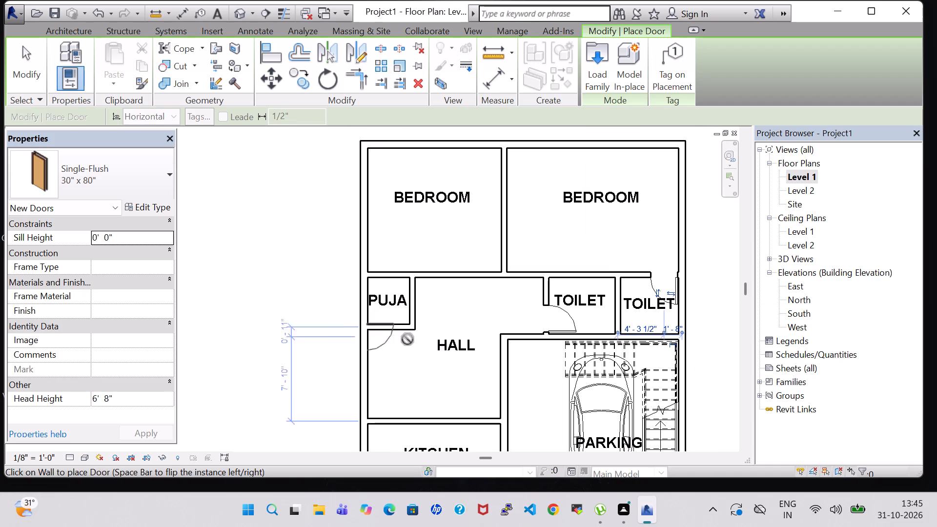
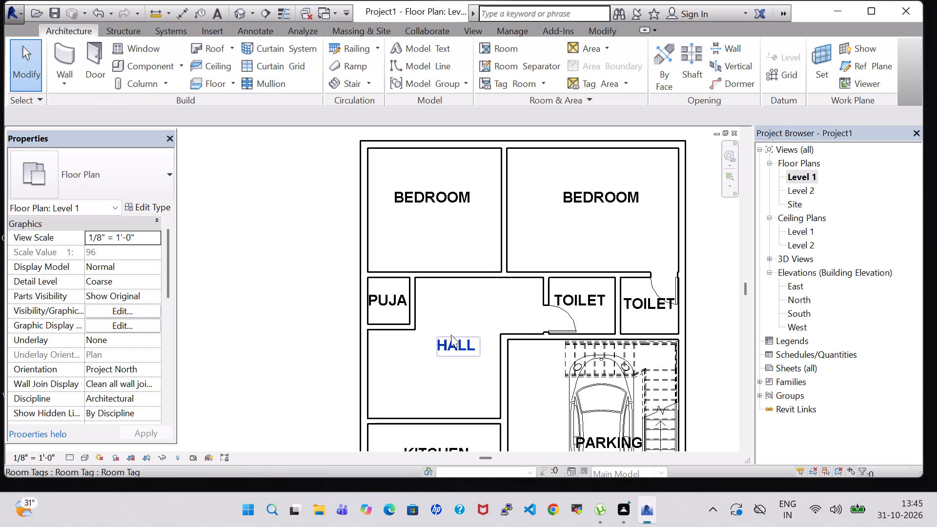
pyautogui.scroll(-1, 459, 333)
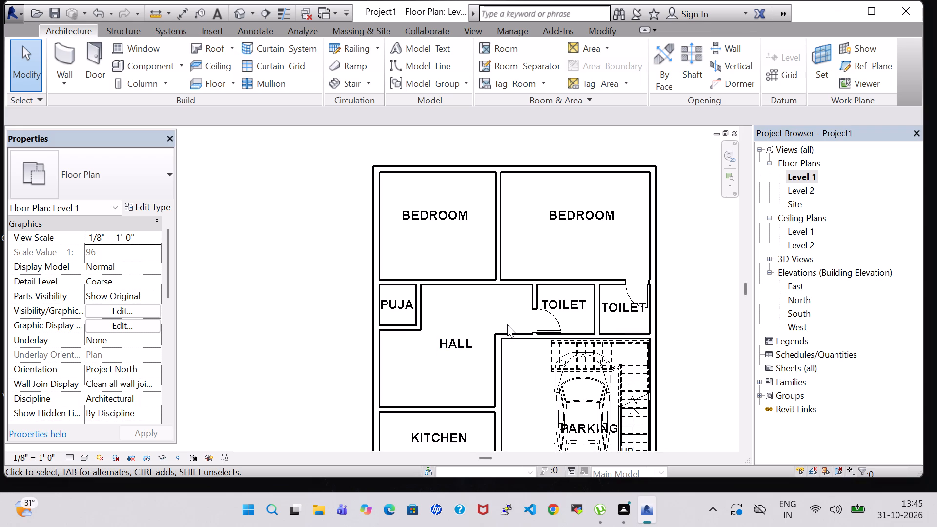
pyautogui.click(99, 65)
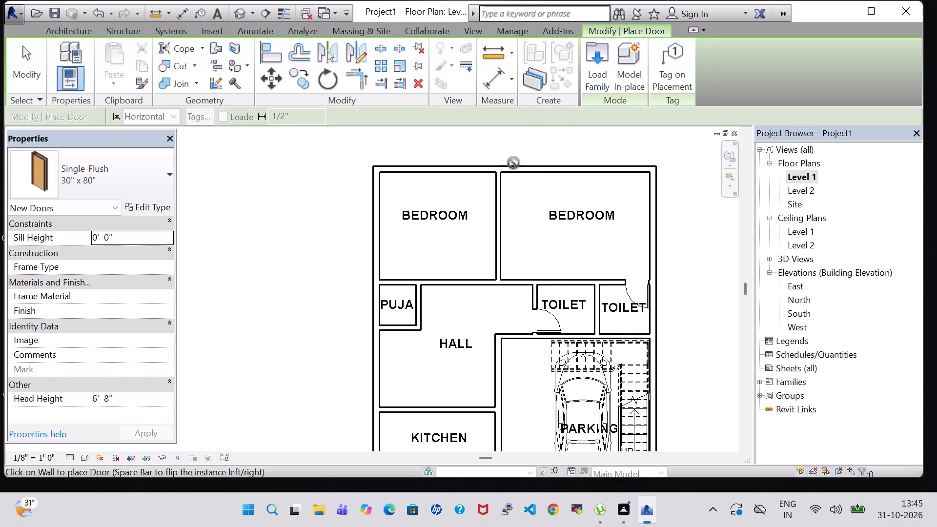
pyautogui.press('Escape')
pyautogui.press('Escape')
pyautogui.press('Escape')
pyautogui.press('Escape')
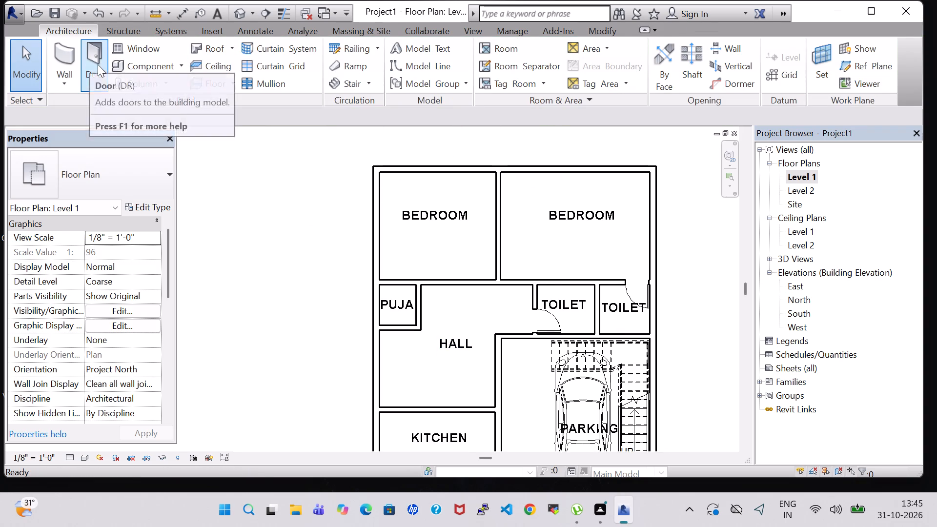
# Load the residential door family Door-Interior-Double-Full Glass-Wood in the 60" x 80" type.
pyautogui.click(98, 64)
pyautogui.click(600, 63)
pyautogui.scroll(-1, 598, 197)
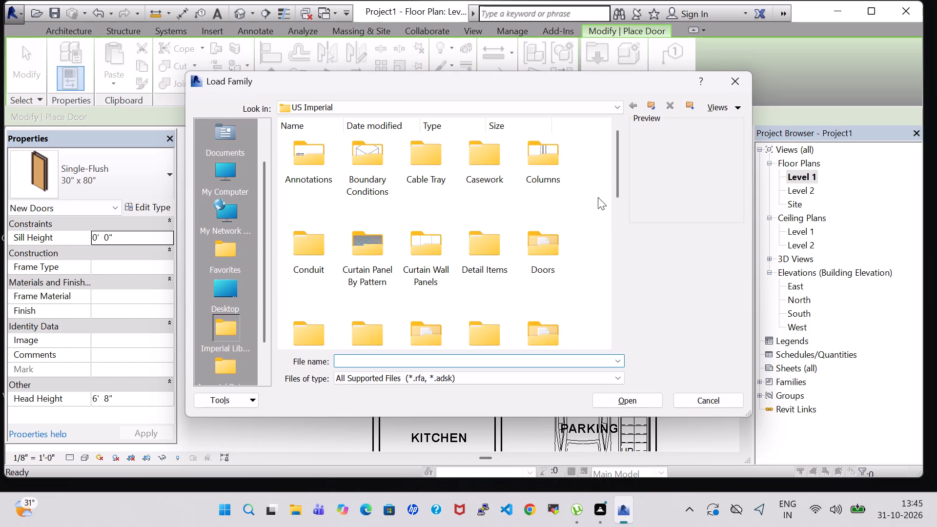
pyautogui.doubleClick(549, 199)
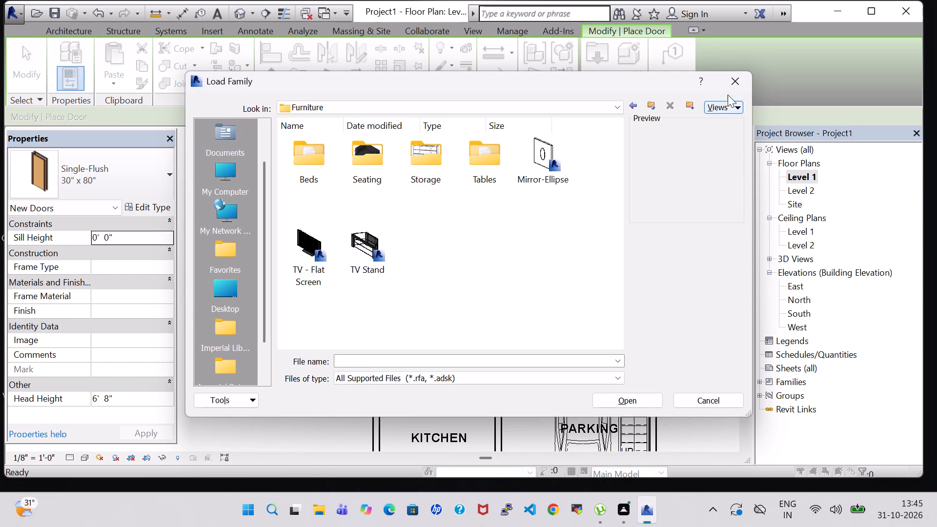
pyautogui.click(632, 103)
pyautogui.scroll(-3, 499, 195)
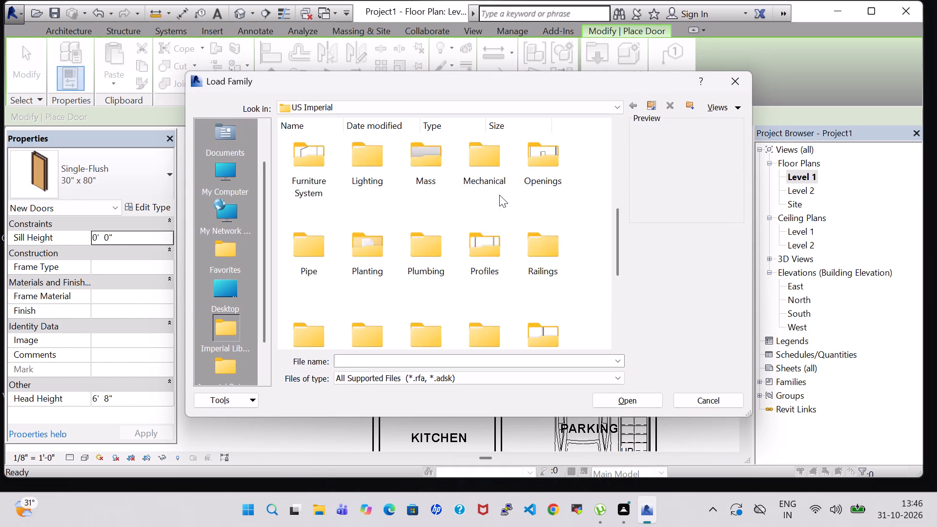
pyautogui.scroll(2, 499, 195)
pyautogui.scroll(1, 552, 194)
pyautogui.doubleClick(546, 231)
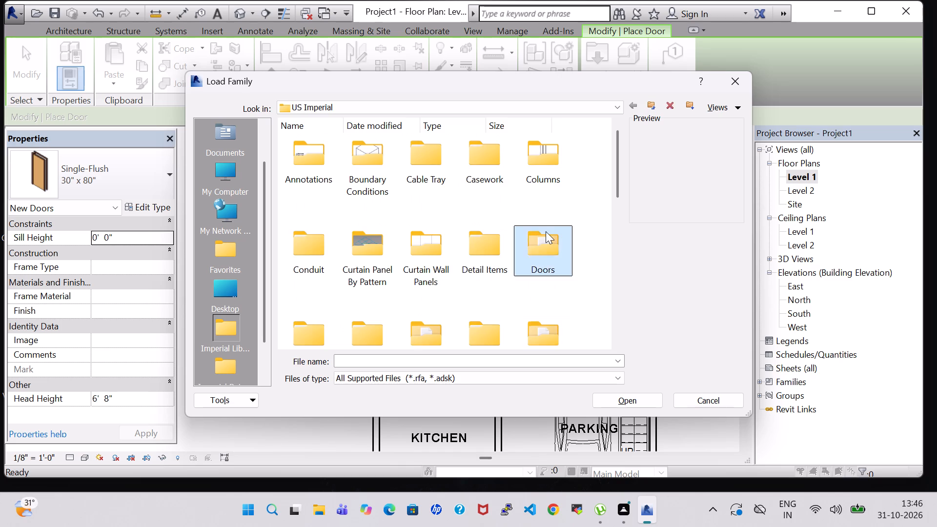
pyautogui.doubleClick(407, 169)
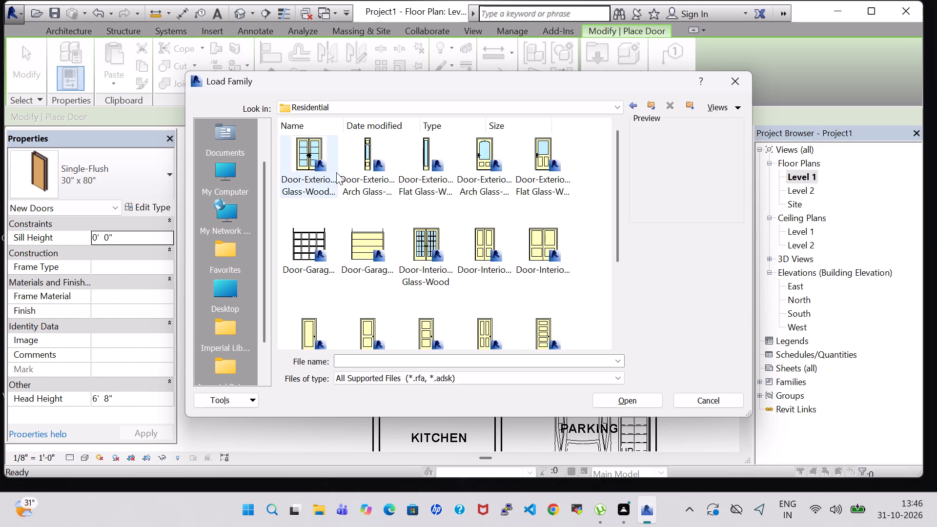
pyautogui.click(336, 172)
pyautogui.click(452, 275)
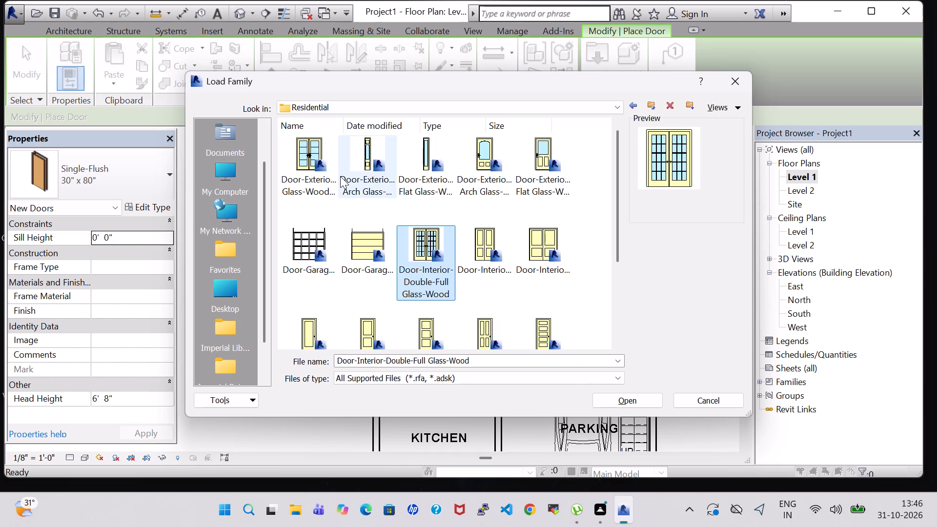
pyautogui.click(630, 408)
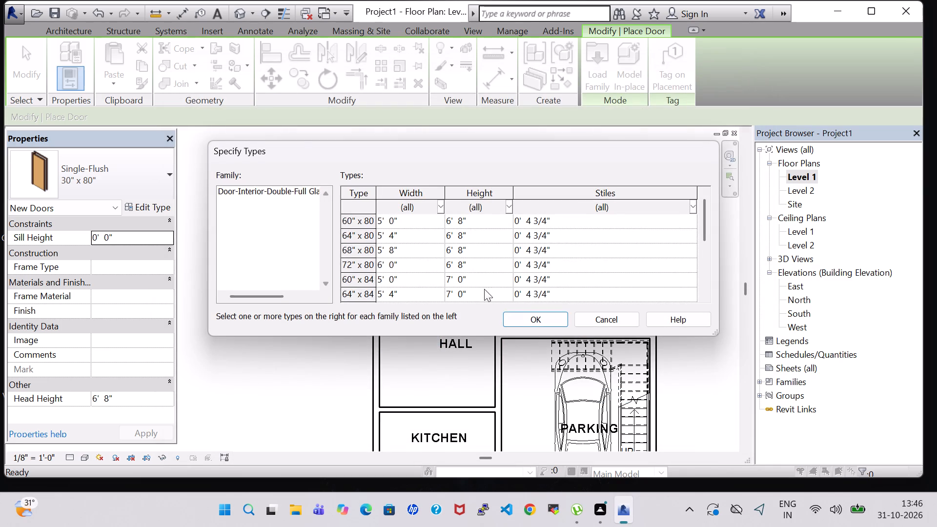
pyautogui.click(436, 226)
pyautogui.click(524, 318)
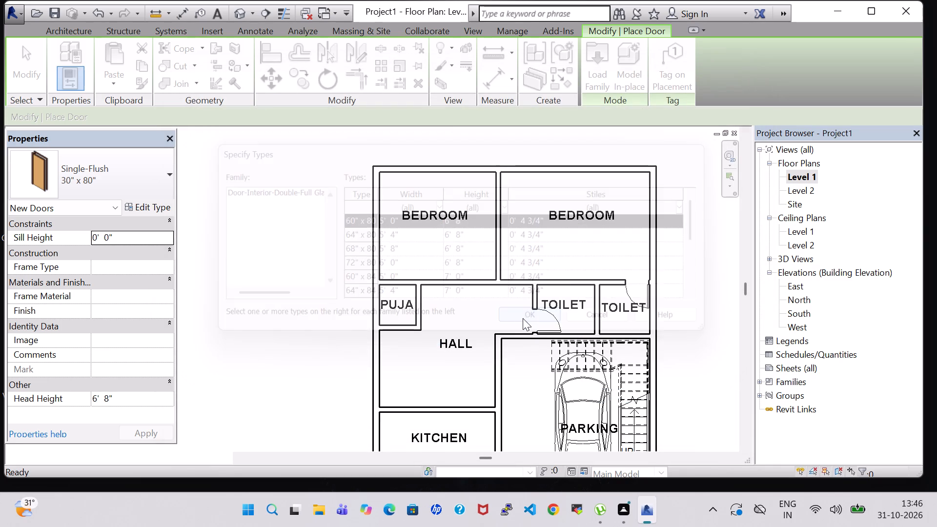
# Place the 60" x 80" double glass door in the wall between hall and parking, centred about 3'-11" from each end, swinging into the hall.
pyautogui.click(490, 370)
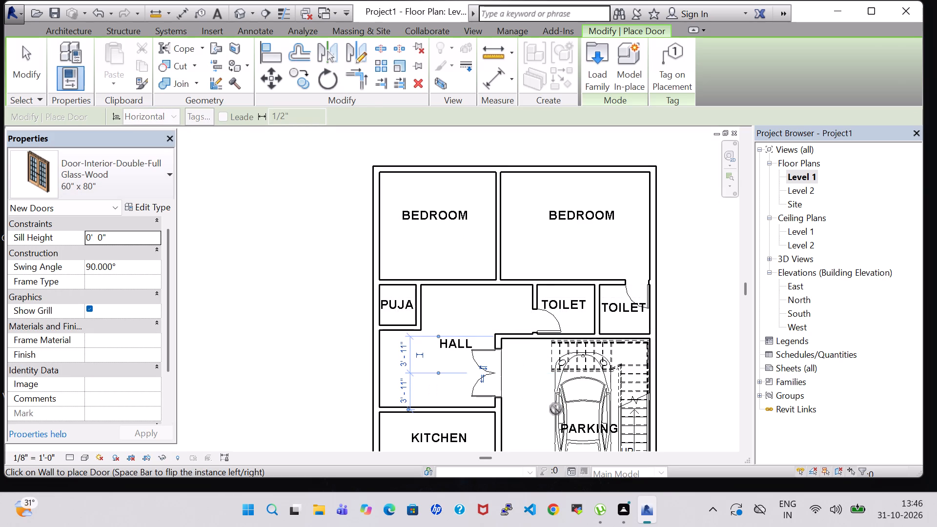
pyautogui.press('Escape')
pyautogui.press('Escape')
# Examine the double door, the stair and parking area, and the open-topped rooms in 3D from several angles.
pyautogui.scroll(-2, 550, 405)
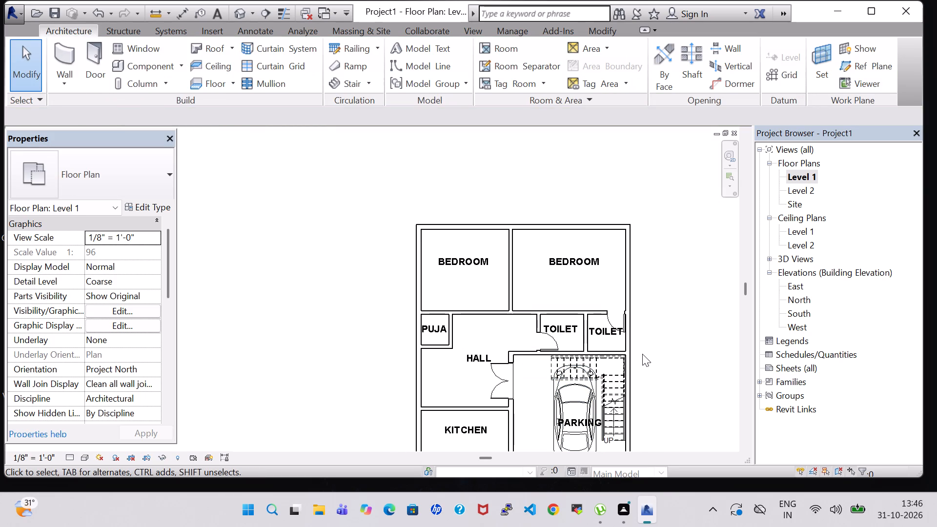
pyautogui.scroll(-1, 635, 354)
pyautogui.moveTo(662, 354); pyautogui.dragTo(588, 322, button='middle')
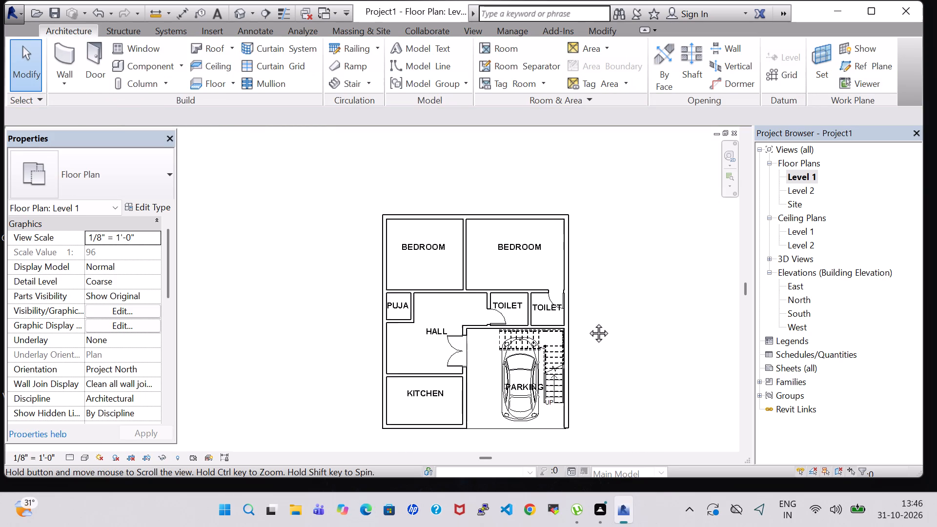
pyautogui.moveTo(588, 322); pyautogui.dragTo(574, 318, button='middle')
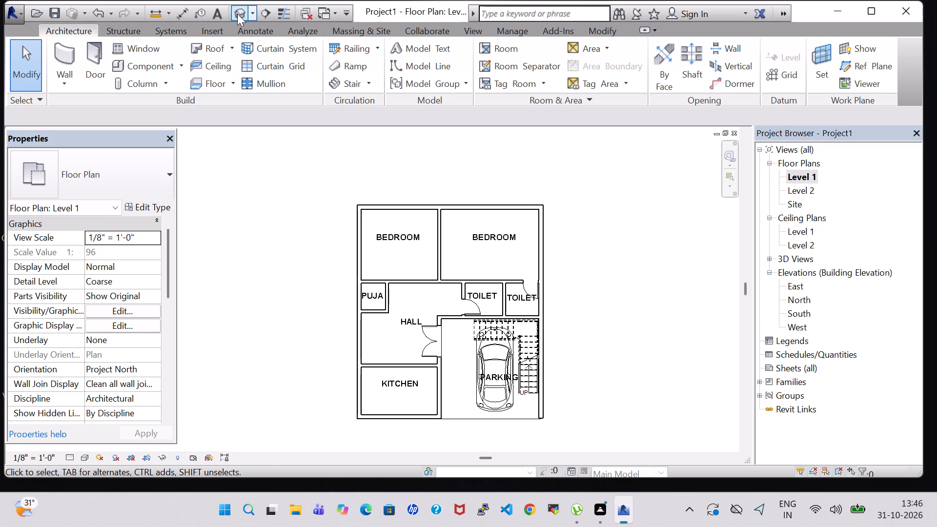
pyautogui.click(237, 14)
pyautogui.keyDown('shift'); pyautogui.moveTo(640, 336); pyautogui.dragTo(626, 334, button='middle'); pyautogui.keyUp('shift')
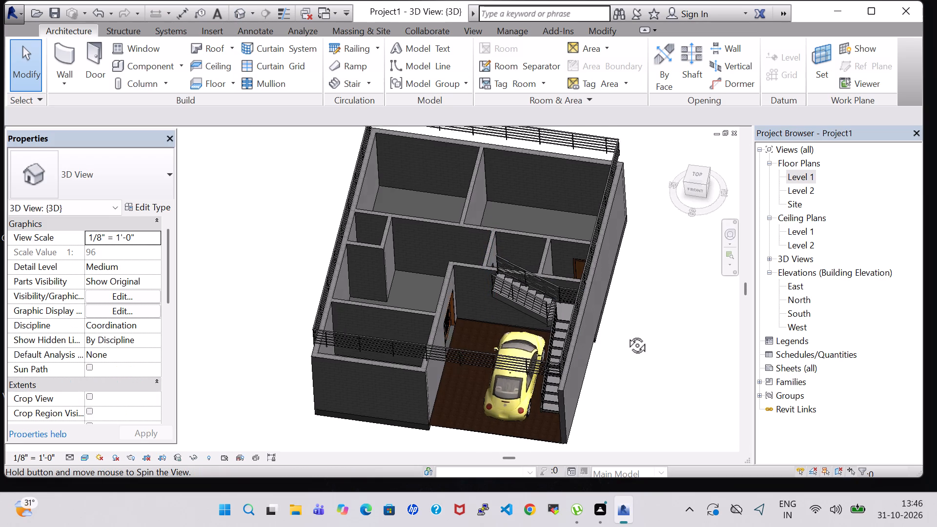
pyautogui.keyDown('shift'); pyautogui.moveTo(626, 334); pyautogui.dragTo(503, 398, button='middle'); pyautogui.keyUp('shift')
pyautogui.scroll(5, 568, 324)
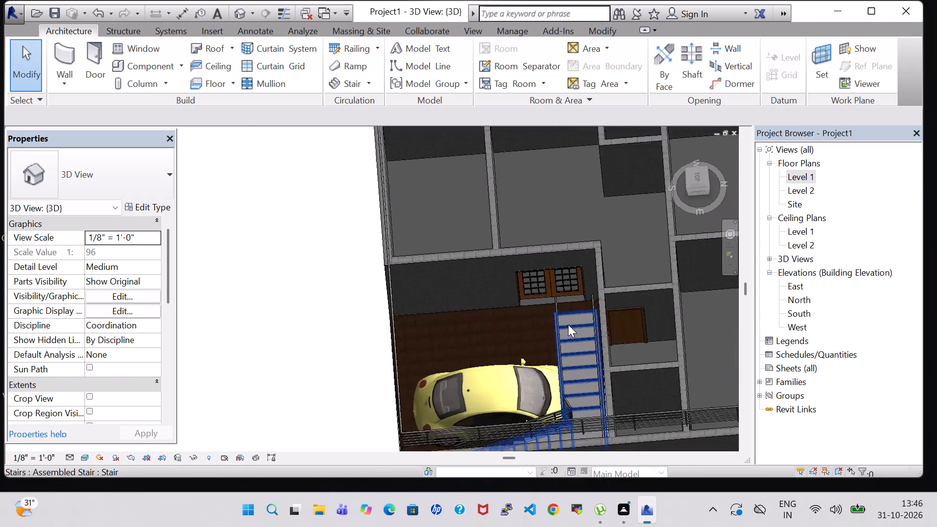
pyautogui.scroll(2, 568, 324)
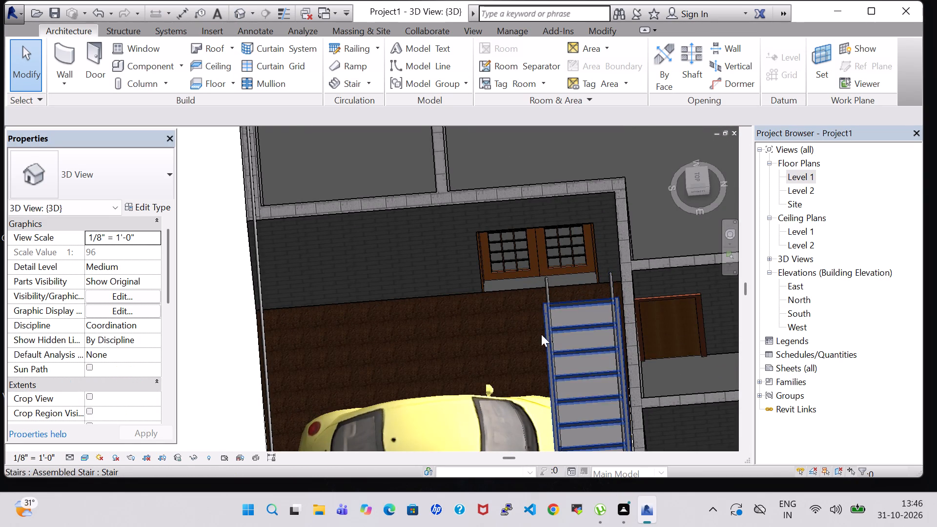
pyautogui.keyDown('shift'); pyautogui.moveTo(419, 326); pyautogui.dragTo(474, 320, button='middle'); pyautogui.keyUp('shift')
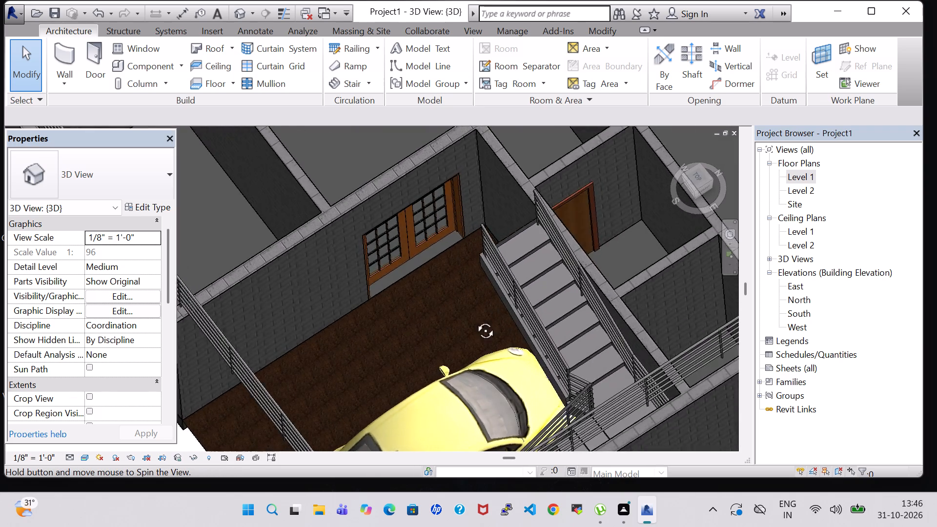
pyautogui.keyDown('shift'); pyautogui.moveTo(474, 320); pyautogui.dragTo(489, 308, button='middle'); pyautogui.keyUp('shift')
pyautogui.keyDown('shift'); pyautogui.moveTo(467, 309); pyautogui.dragTo(520, 257, button='middle'); pyautogui.keyUp('shift')
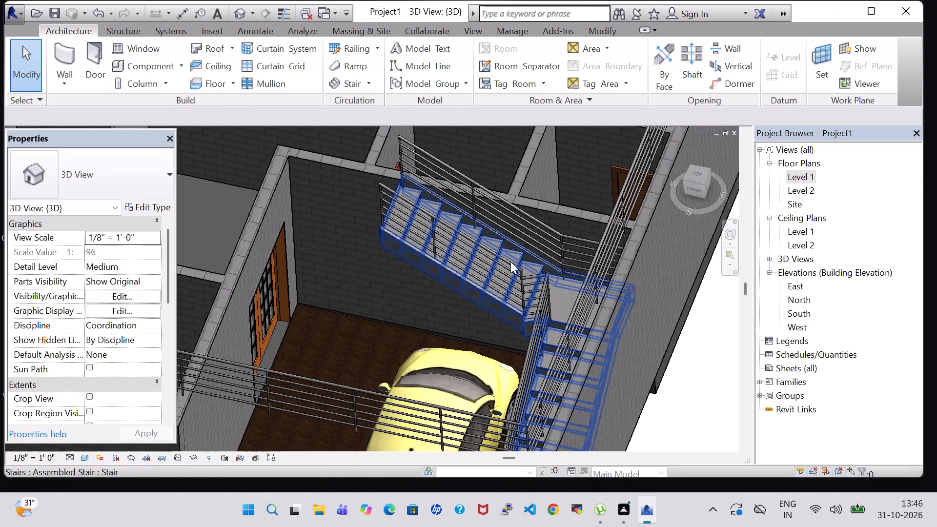
pyautogui.keyDown('shift'); pyautogui.middleClick(360, 321); pyautogui.keyUp('shift')
pyautogui.scroll(-5, 365, 310)
pyautogui.keyDown('shift'); pyautogui.moveTo(569, 384); pyautogui.dragTo(586, 311, button='middle'); pyautogui.keyUp('shift')
pyautogui.moveTo(580, 368); pyautogui.dragTo(606, 326, button='middle')
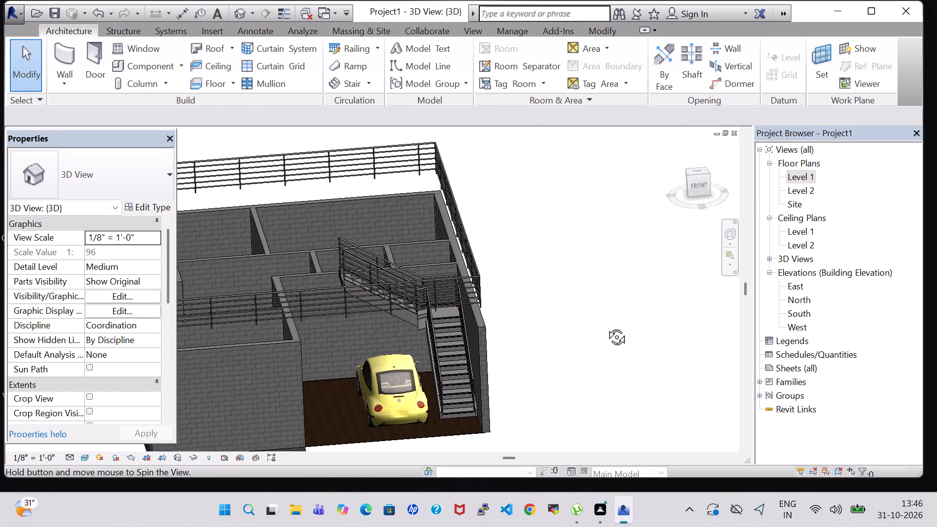
pyautogui.moveTo(606, 326); pyautogui.dragTo(540, 428, button='middle')
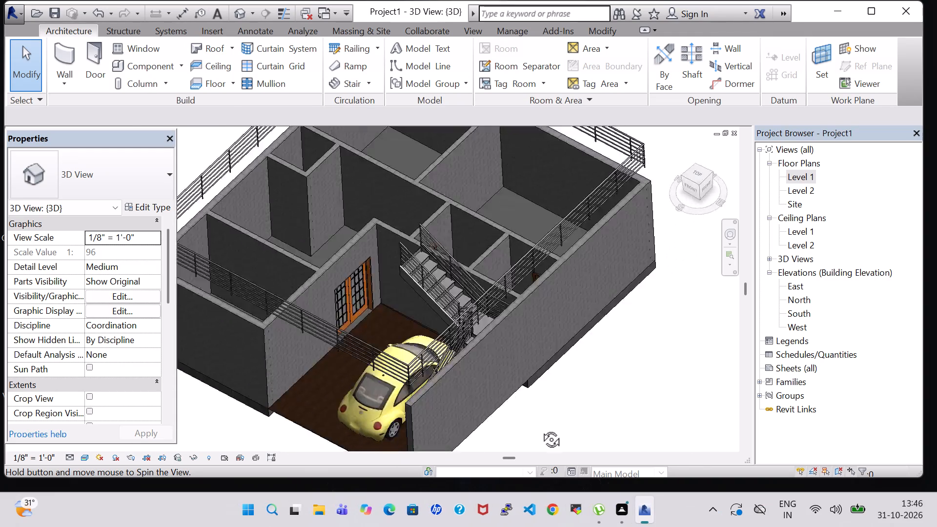
pyautogui.moveTo(540, 428); pyautogui.dragTo(580, 359, button='middle')
pyautogui.keyDown('shift'); pyautogui.scroll(-1, 580, 359); pyautogui.keyUp('shift')
pyautogui.moveTo(534, 337); pyautogui.dragTo(551, 342, button='middle')
pyautogui.moveTo(543, 347); pyautogui.dragTo(652, 346, button='middle')
pyautogui.scroll(-3, 648, 346)
pyautogui.keyDown('shift'); pyautogui.moveTo(649, 376); pyautogui.dragTo(657, 340, button='middle'); pyautogui.keyUp('shift')
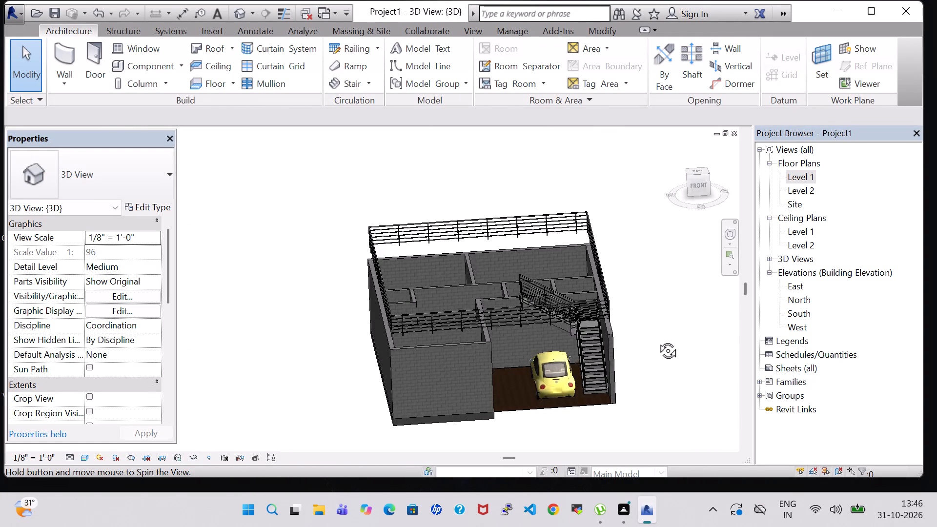
pyautogui.keyDown('shift'); pyautogui.moveTo(657, 340); pyautogui.dragTo(643, 338, button='middle'); pyautogui.keyUp('shift')
pyautogui.moveTo(643, 345); pyautogui.dragTo(563, 427, button='middle')
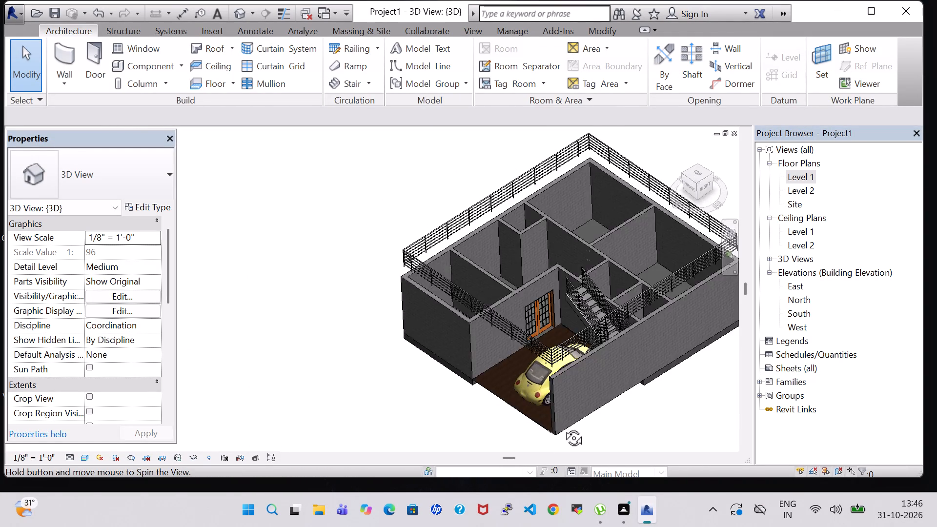
pyautogui.moveTo(563, 427); pyautogui.dragTo(542, 436, button='middle')
pyautogui.scroll(2, 488, 379)
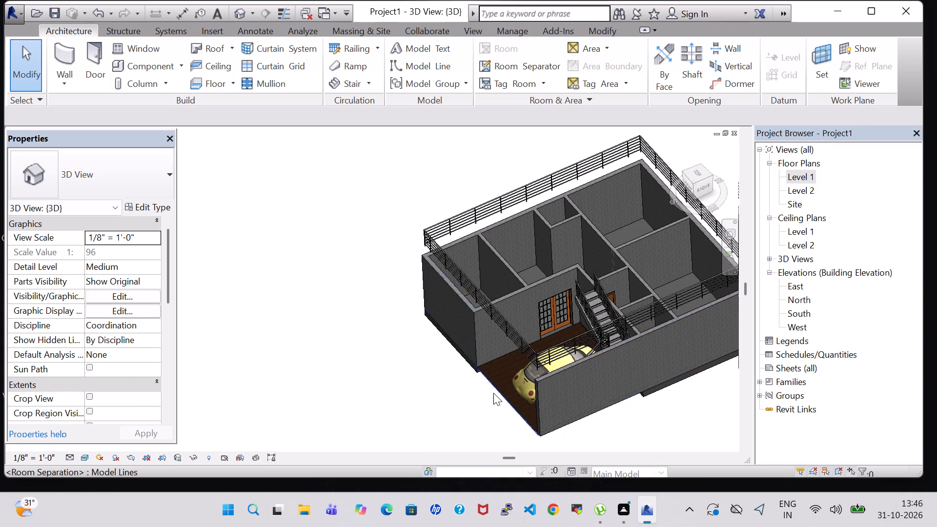
pyautogui.scroll(9, 493, 393)
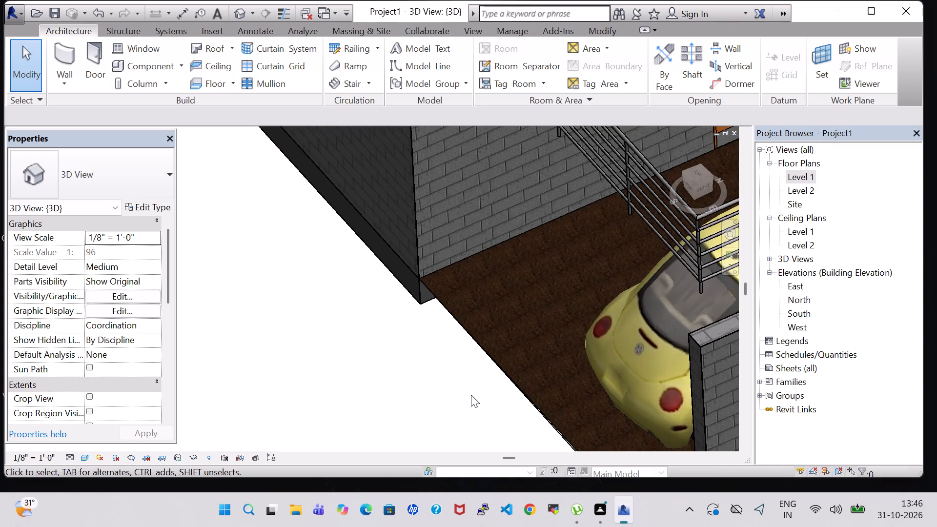
# Return to the Level 1 plan and load the residential family Door-Exterior-Single-Entry-Half Flat Glass-Wood_Clad in the 30" x 80" type.
pyautogui.doubleClick(802, 175)
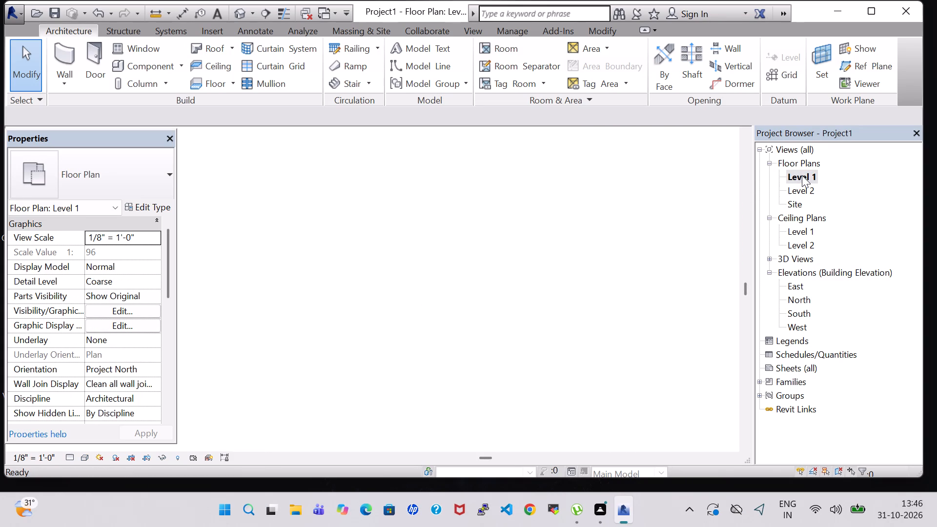
pyautogui.scroll(-3, 363, 245)
pyautogui.scroll(7, 482, 249)
pyautogui.moveTo(573, 274); pyautogui.dragTo(616, 257, button='middle')
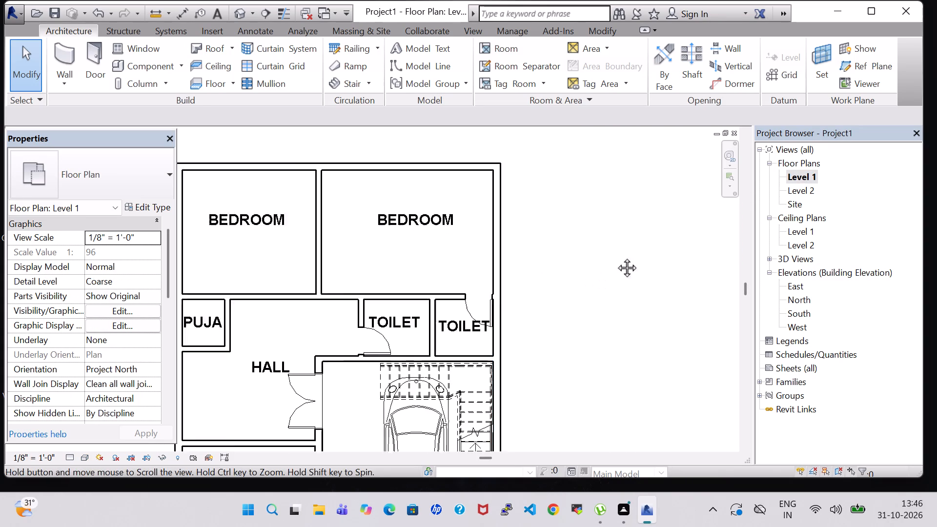
pyautogui.moveTo(616, 257); pyautogui.dragTo(627, 250, button='middle')
pyautogui.scroll(-1, 662, 238)
pyautogui.moveTo(648, 300); pyautogui.dragTo(661, 282, button='middle')
pyautogui.scroll(-2, 661, 282)
pyautogui.moveTo(661, 290); pyautogui.dragTo(637, 286, button='middle')
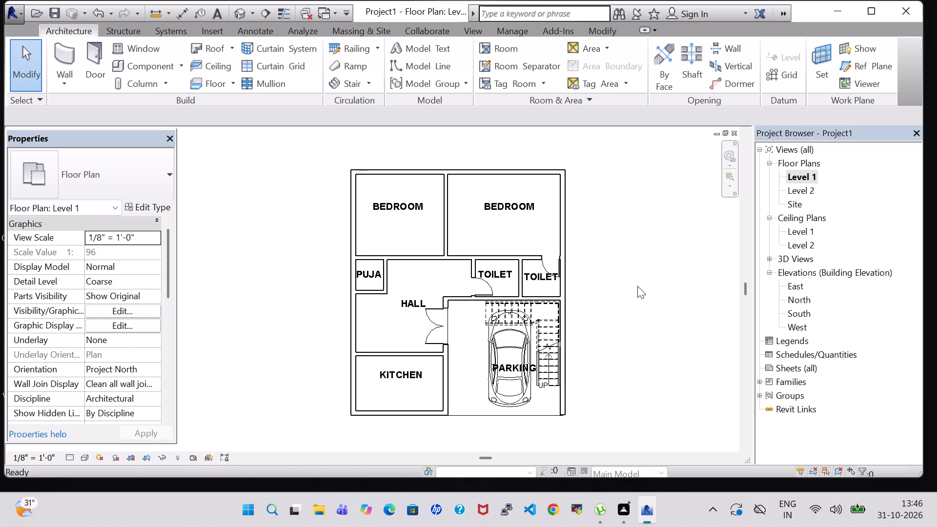
pyautogui.scroll(1, 637, 286)
pyautogui.moveTo(639, 286); pyautogui.dragTo(643, 277, button='middle')
pyautogui.click(89, 46)
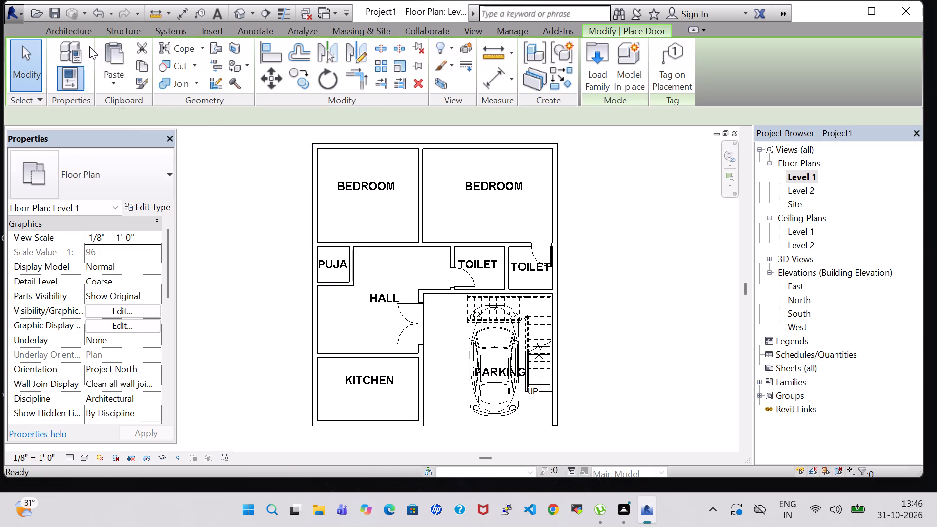
pyautogui.click(607, 78)
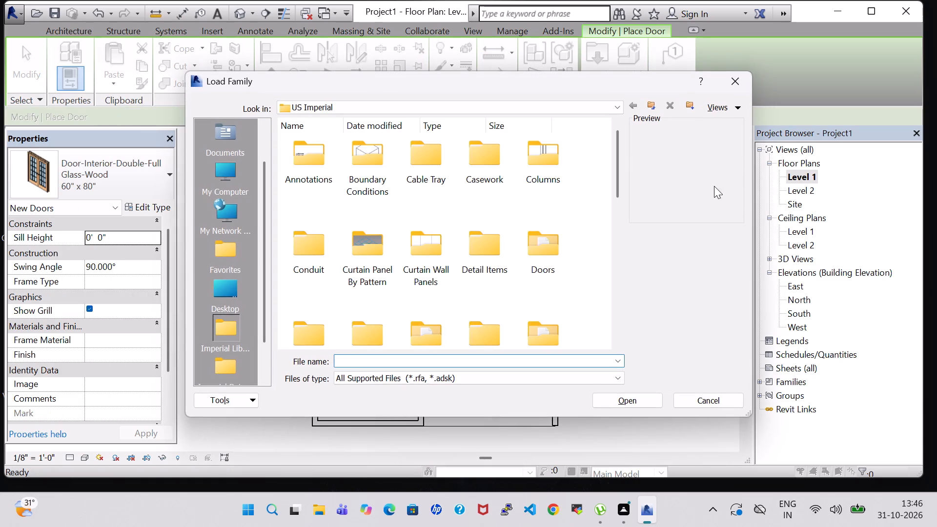
pyautogui.doubleClick(561, 249)
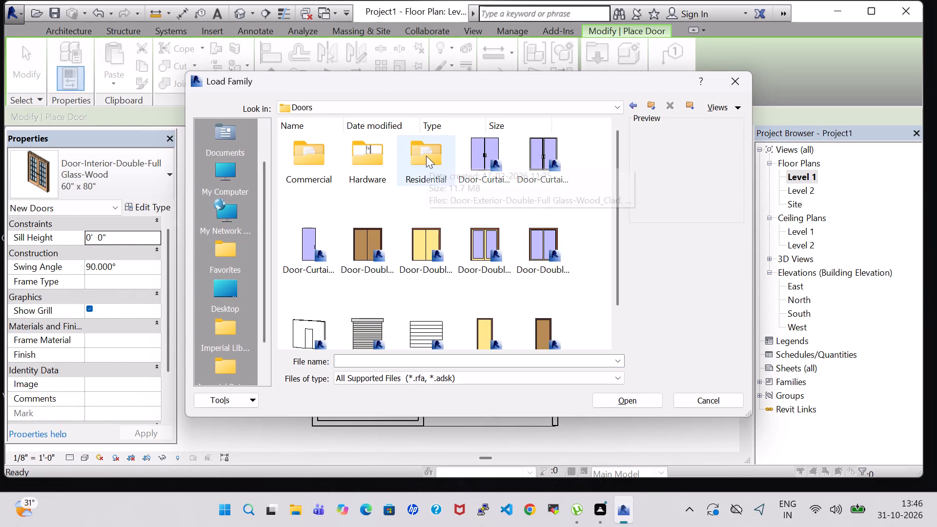
pyautogui.doubleClick(426, 156)
pyautogui.click(530, 161)
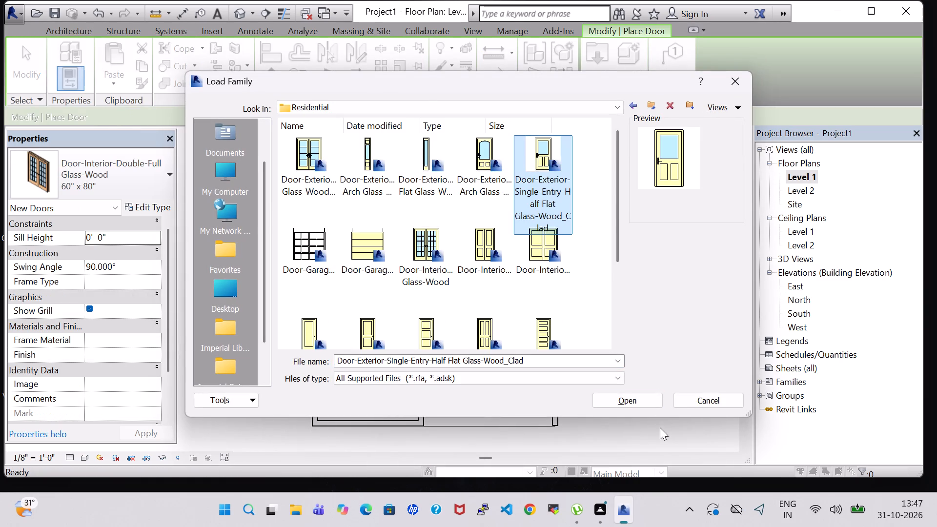
pyautogui.click(619, 399)
pyautogui.click(393, 226)
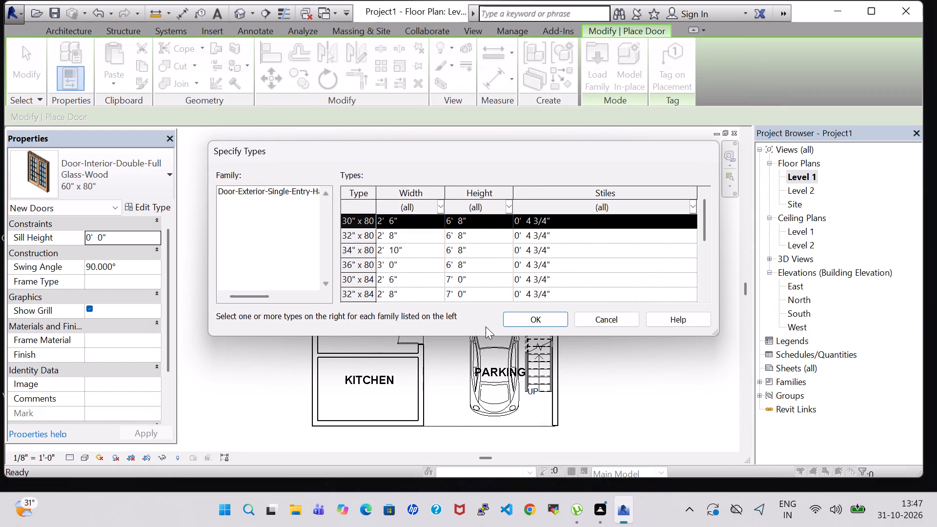
pyautogui.click(564, 325)
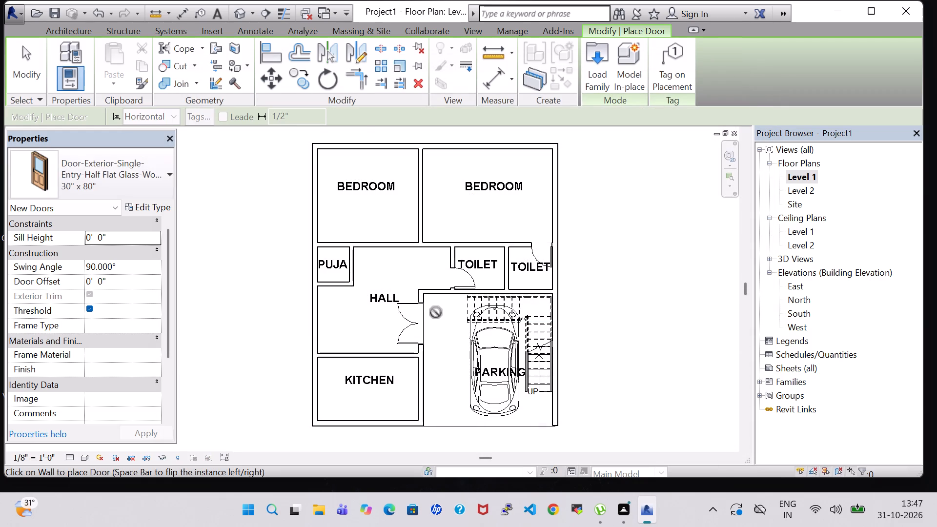
# Place the 30" x 80" half-glass door between hall and right bedroom, centred about 2'-5" from the toilet wall and swinging into the bedroom.
pyautogui.scroll(4, 436, 312)
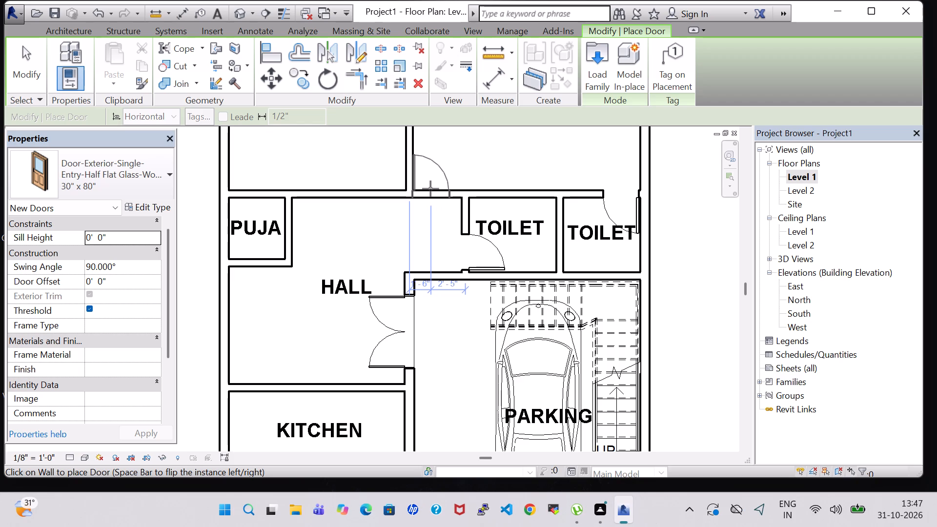
pyautogui.click(430, 189)
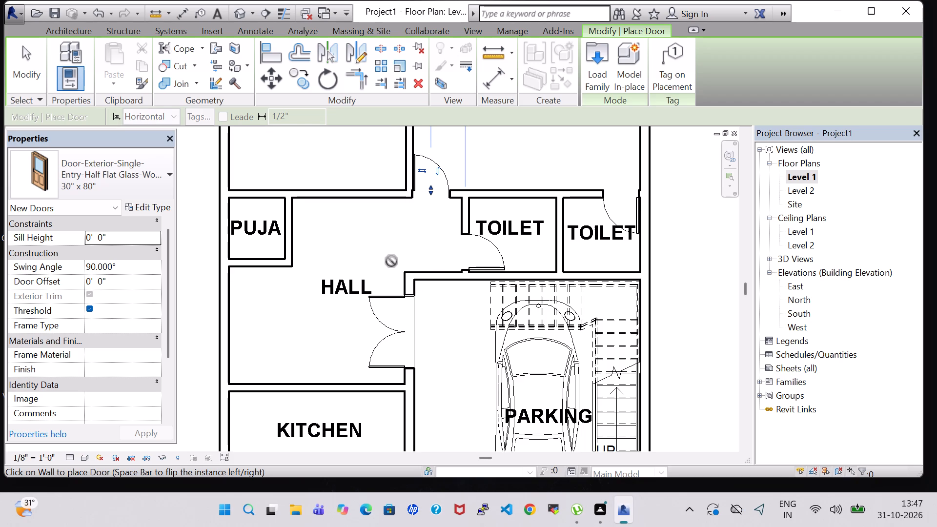
# Place a flipped 30" x 80" half-glass door between hall and left bedroom, beside the partition between the bedrooms and swinging into the bedroom.
pyautogui.press('space')
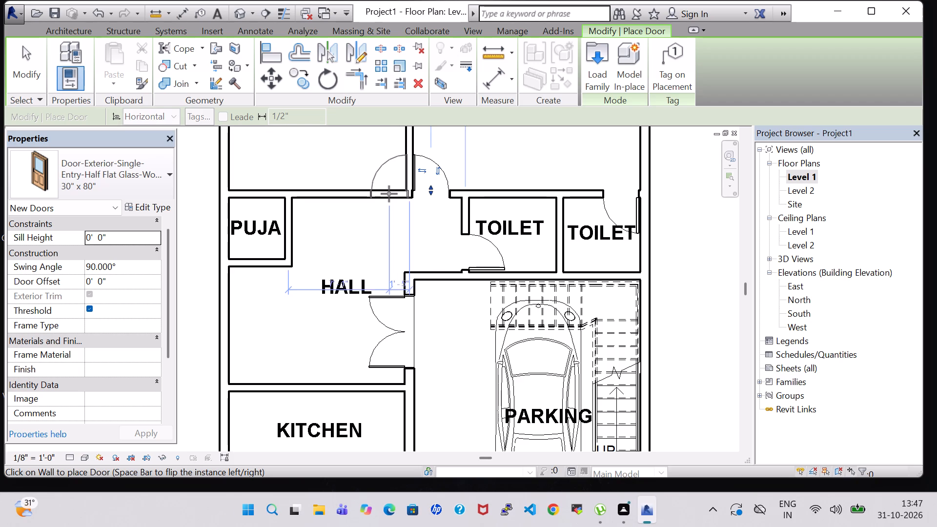
pyautogui.click(387, 194)
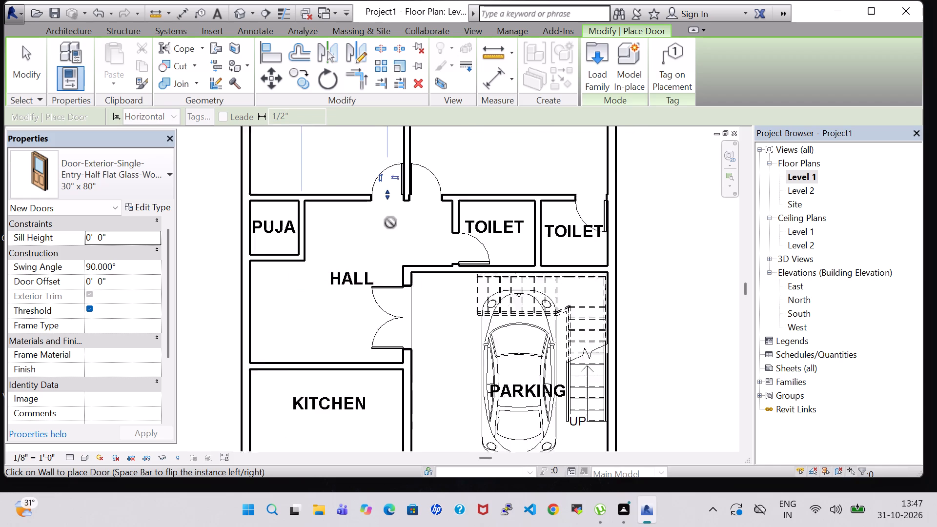
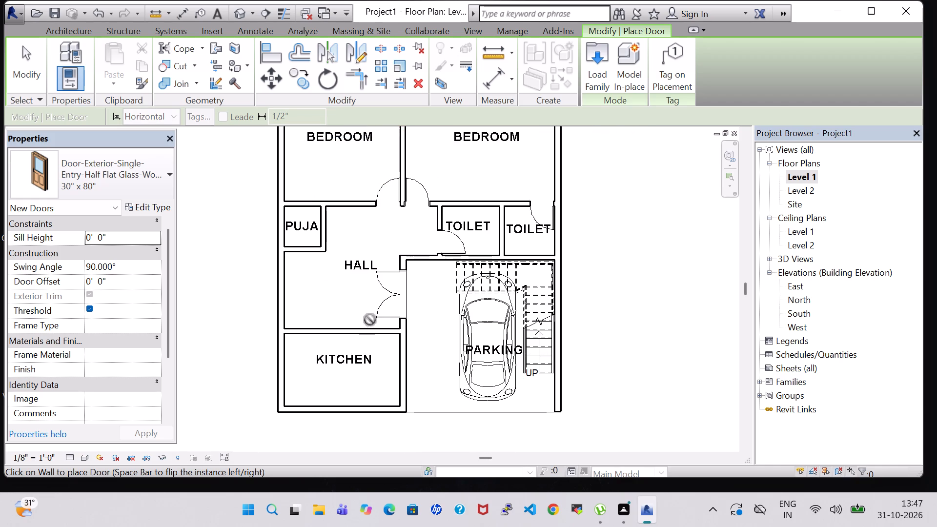
# Nudge the hall's double entrance door toward the toilets until its centre is 4'-7" from the kitchen wall.
pyautogui.press('Escape')
pyautogui.click(403, 297)
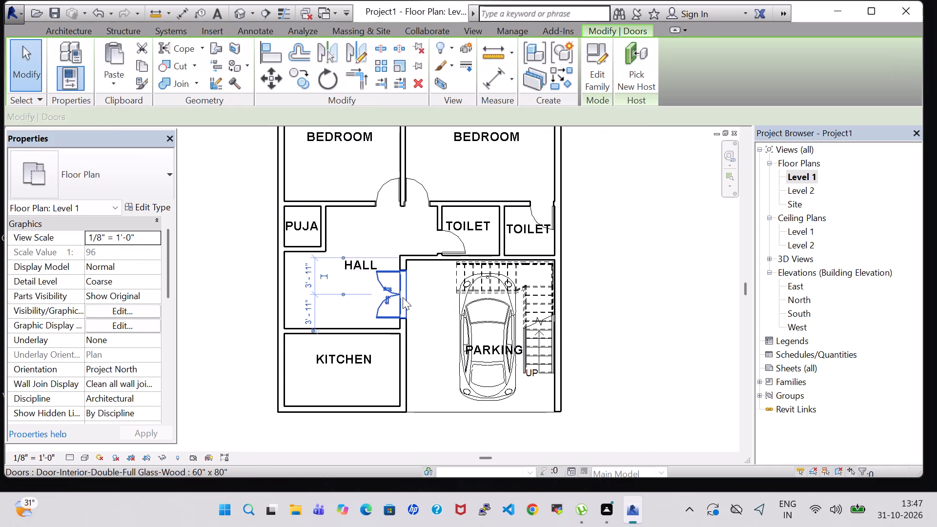
pyautogui.press('Up')
pyautogui.press('Up')
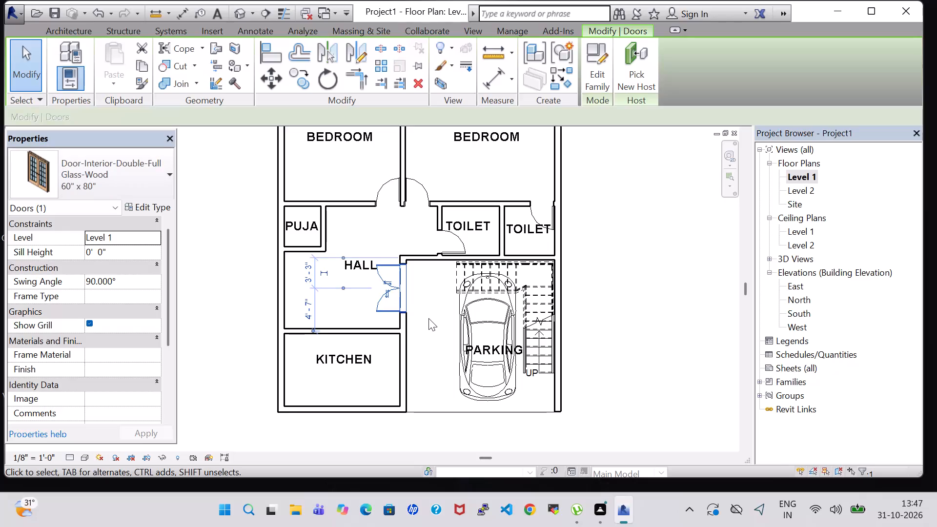
pyautogui.click(631, 334)
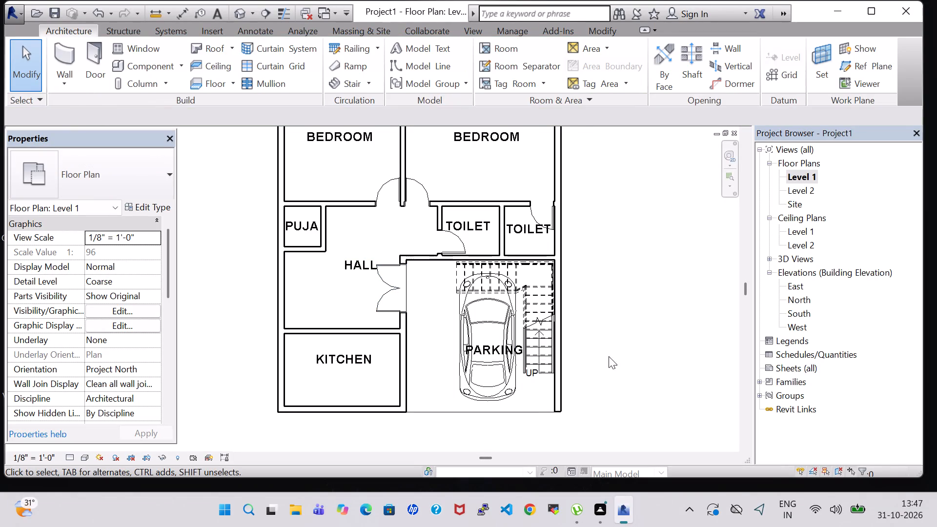
# Load the residential family Door-Interior-Single-Full Glass-Wood in the 18" x 80" type.
pyautogui.click(88, 48)
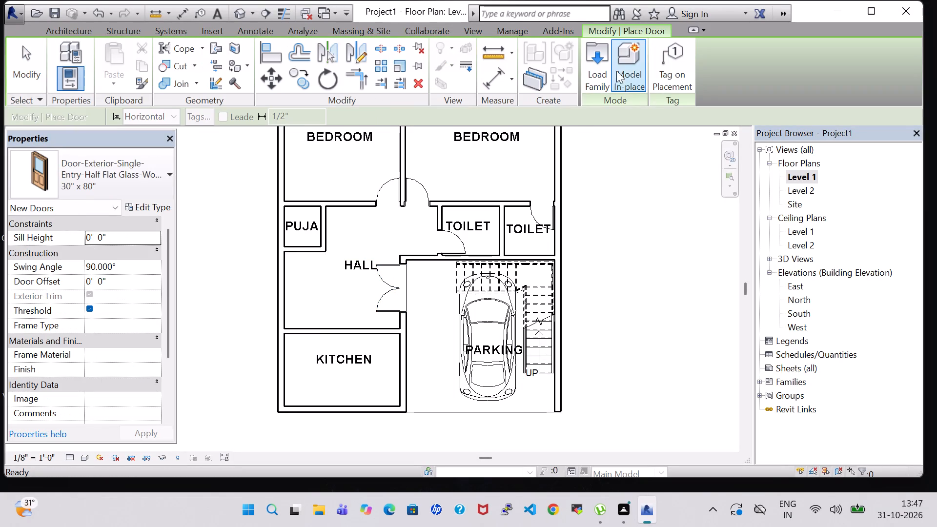
pyautogui.click(601, 69)
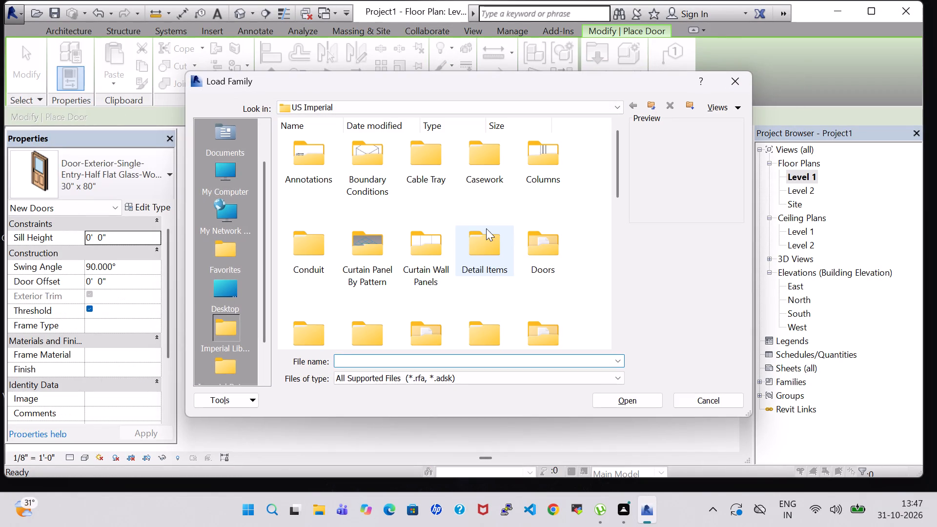
pyautogui.scroll(-1, 511, 232)
pyautogui.scroll(2, 539, 216)
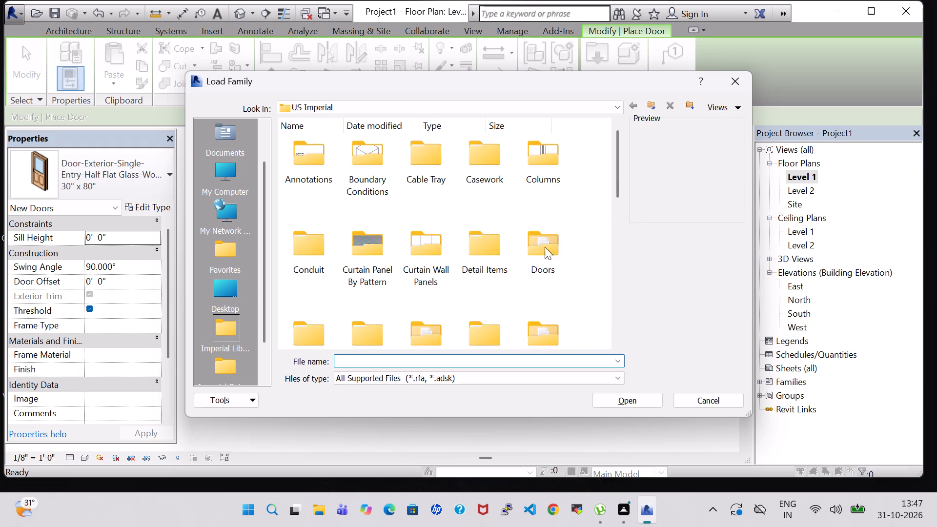
pyautogui.doubleClick(545, 249)
pyautogui.doubleClick(419, 164)
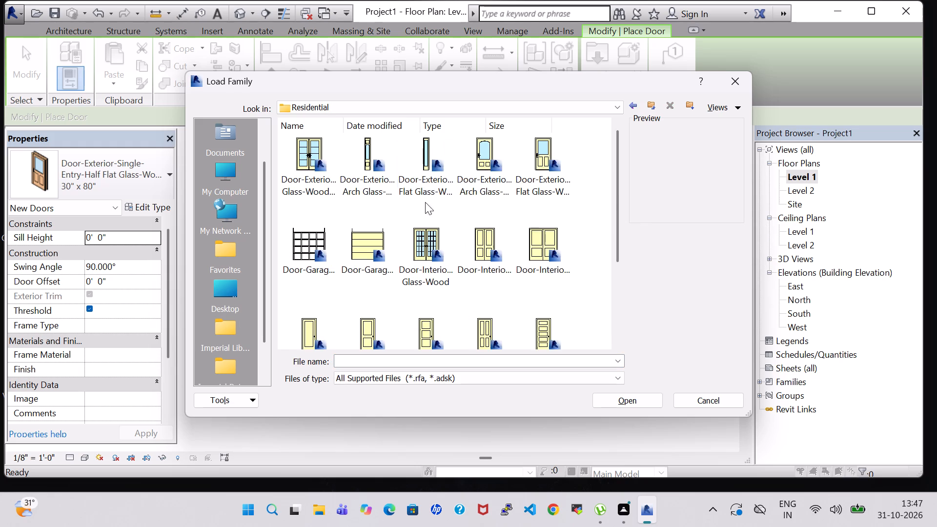
pyautogui.scroll(-2, 427, 215)
pyautogui.click(429, 294)
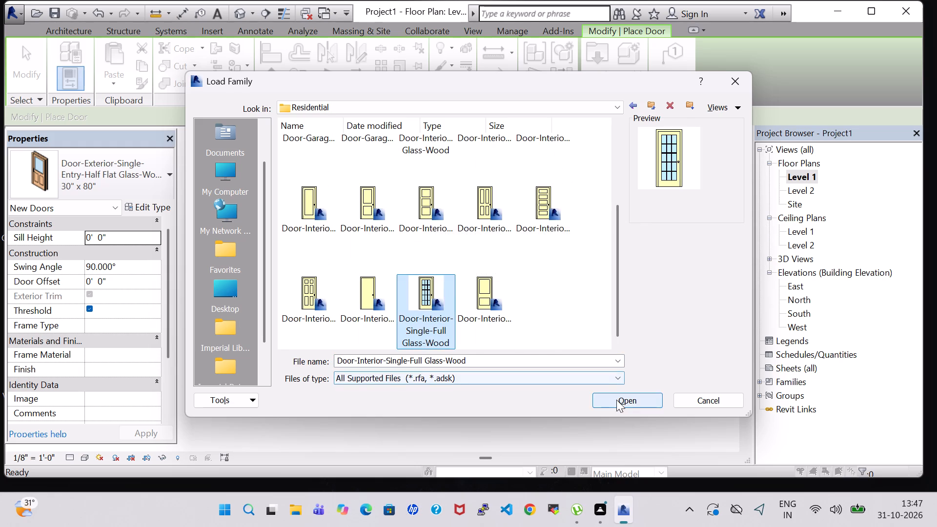
pyautogui.click(616, 400)
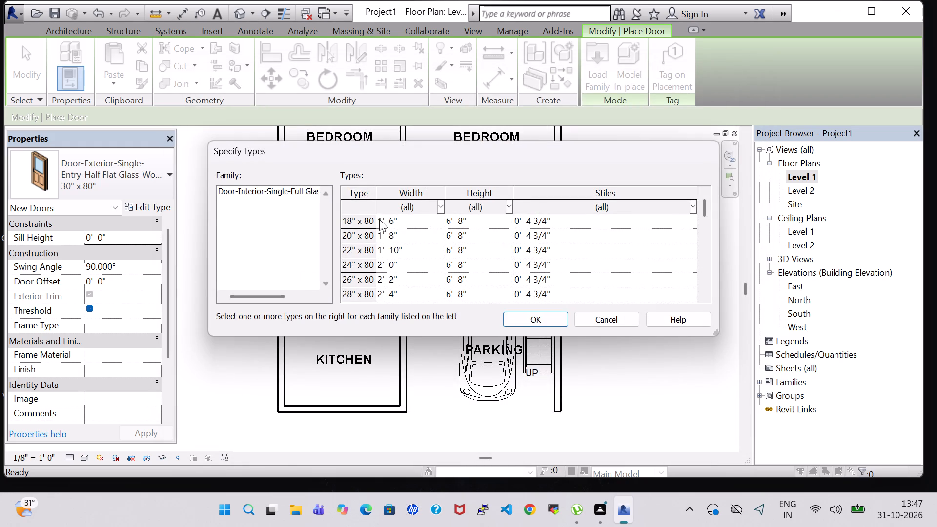
pyautogui.click(379, 219)
pyautogui.click(547, 316)
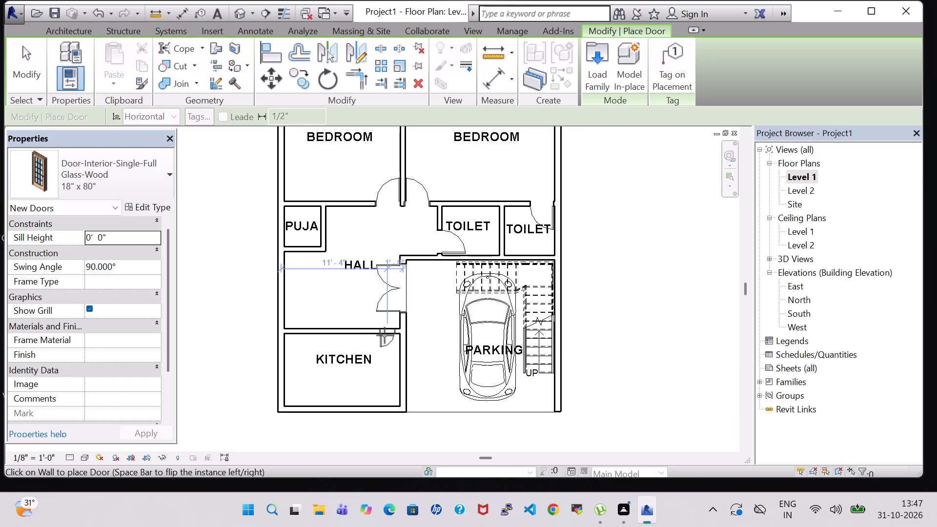
# Place the flipped 18" x 80" full-glass door between hall and kitchen, centred about 2'-0" from the parking-side wall and swinging into the kitchen.
pyautogui.press('space')
pyautogui.click(385, 335)
pyautogui.press('Escape')
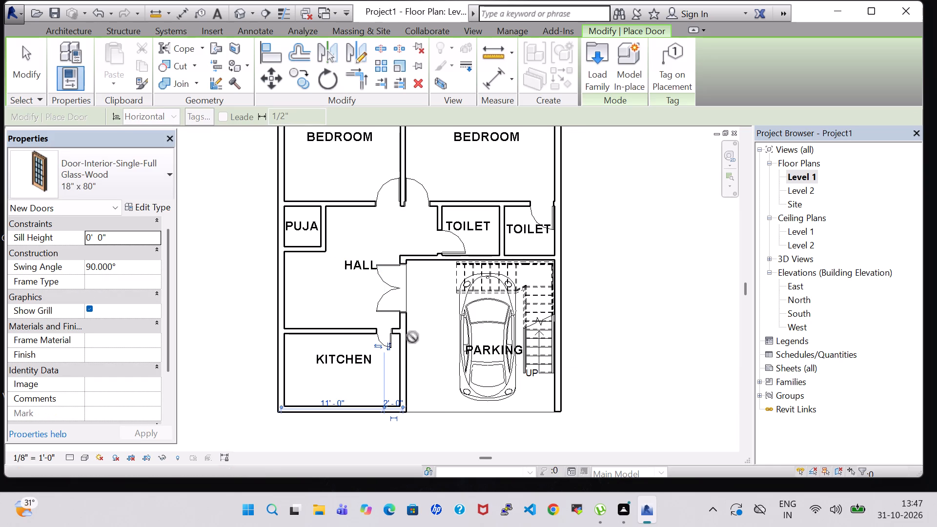
pyautogui.press('Escape')
# Set the width of the kitchen door's type to 2'-6".
pyautogui.click(387, 339)
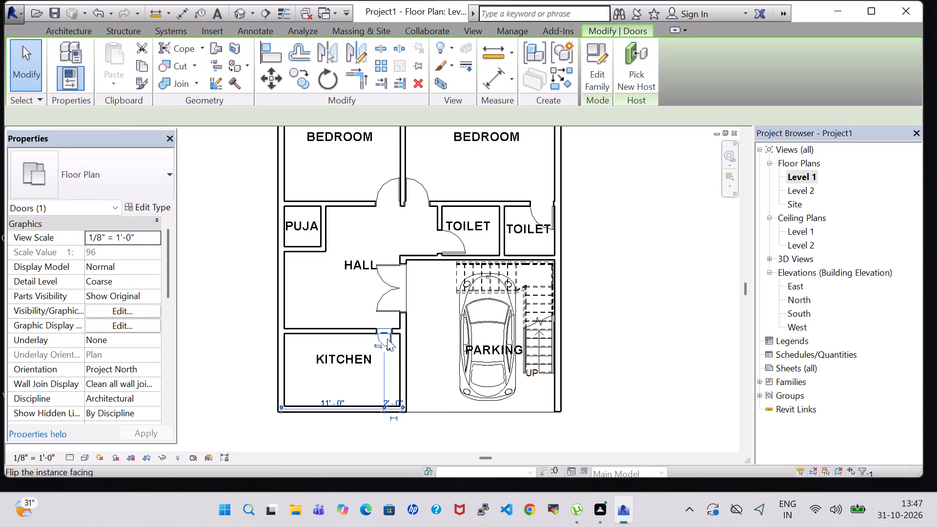
pyautogui.click(133, 208)
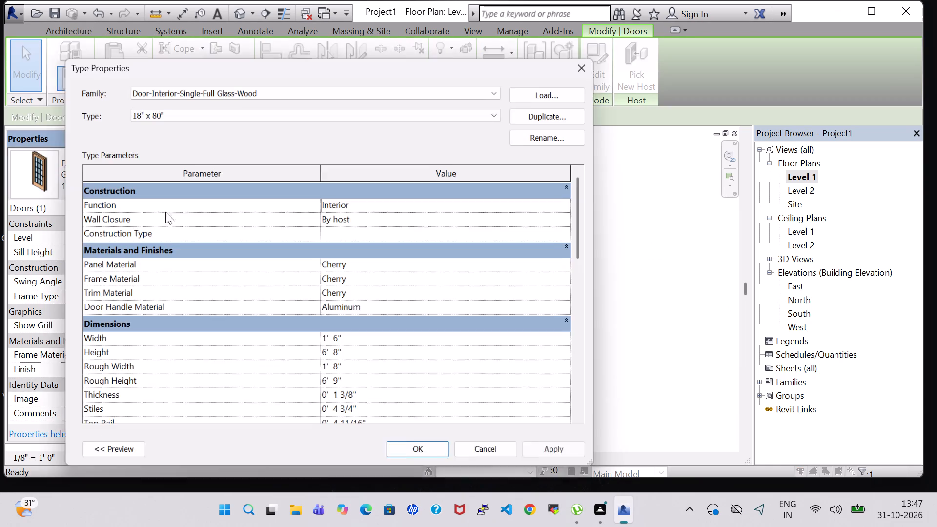
pyautogui.click(329, 339)
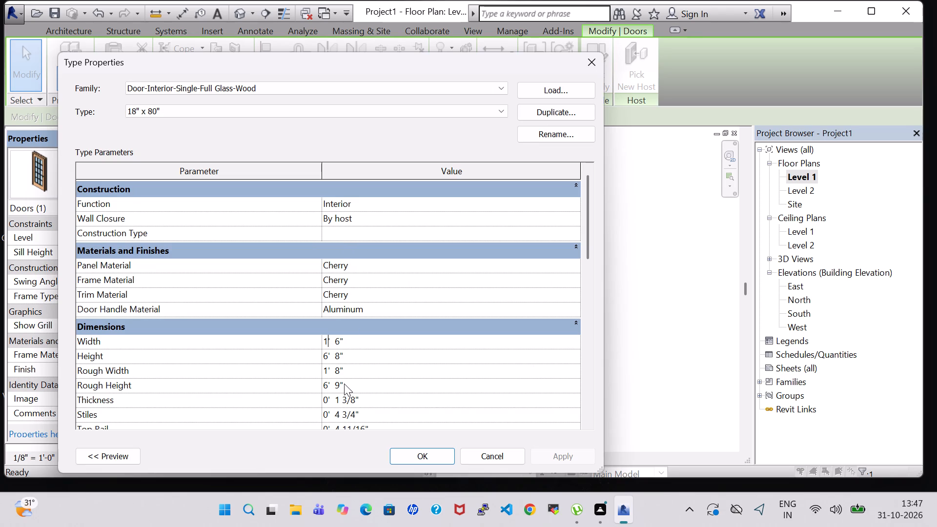
pyautogui.press('BackSpace')
pyautogui.press('2')
pyautogui.press('Return')
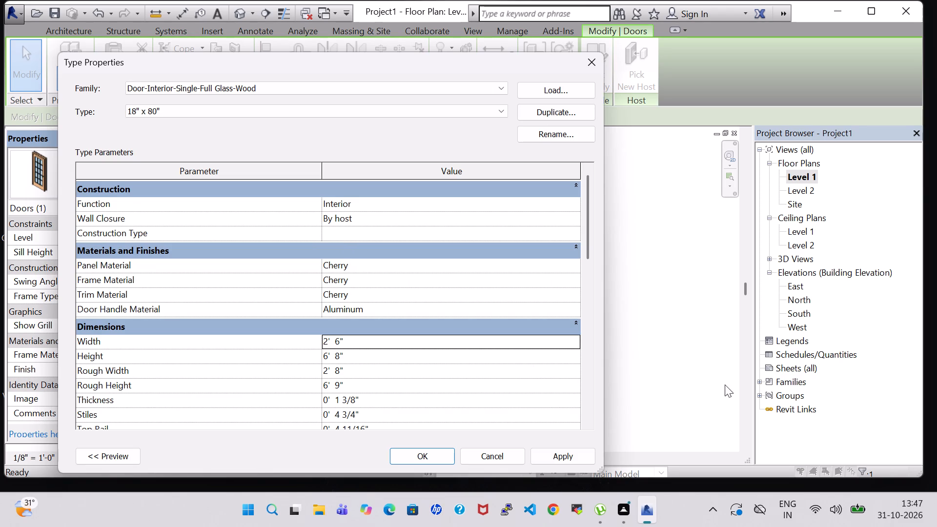
pyautogui.click(564, 456)
pyautogui.click(445, 462)
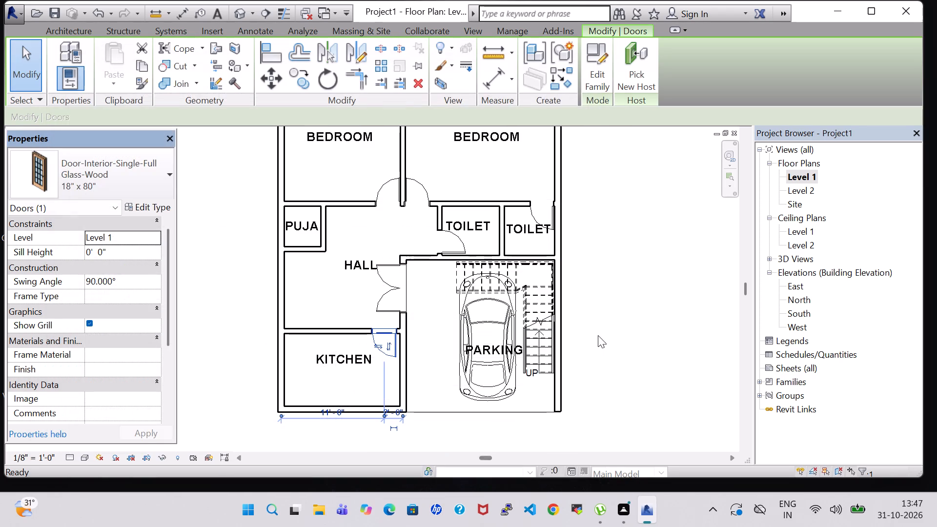
pyautogui.click(651, 321)
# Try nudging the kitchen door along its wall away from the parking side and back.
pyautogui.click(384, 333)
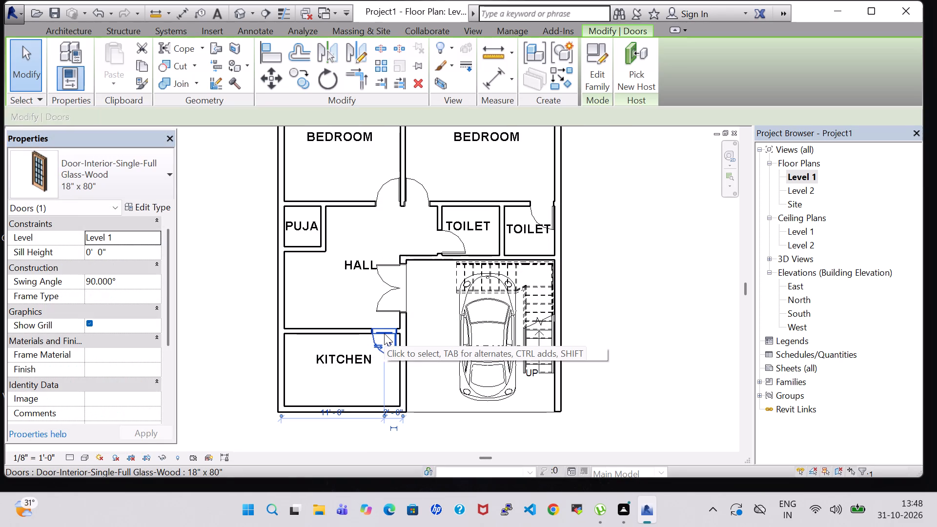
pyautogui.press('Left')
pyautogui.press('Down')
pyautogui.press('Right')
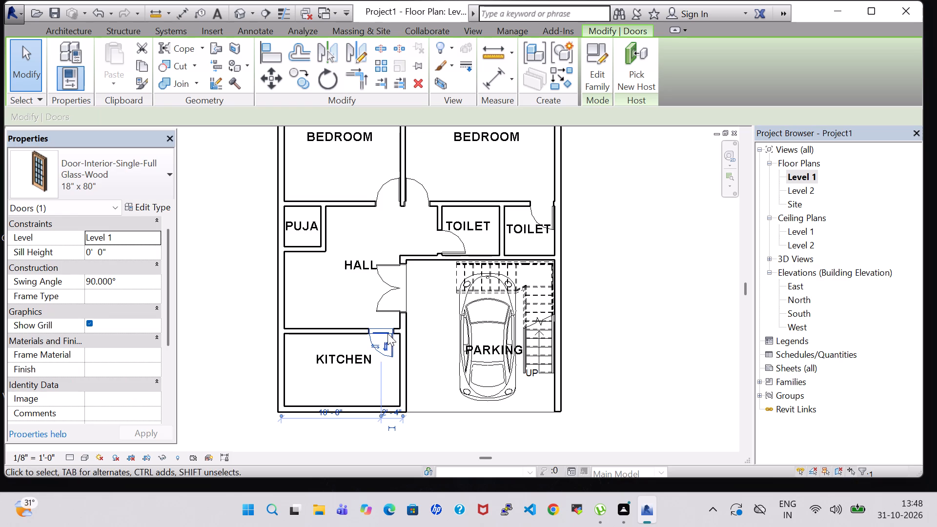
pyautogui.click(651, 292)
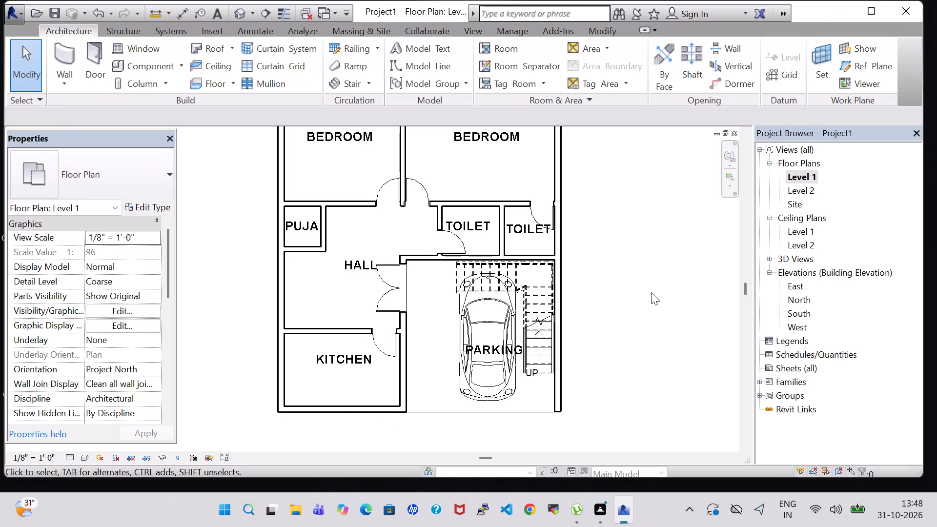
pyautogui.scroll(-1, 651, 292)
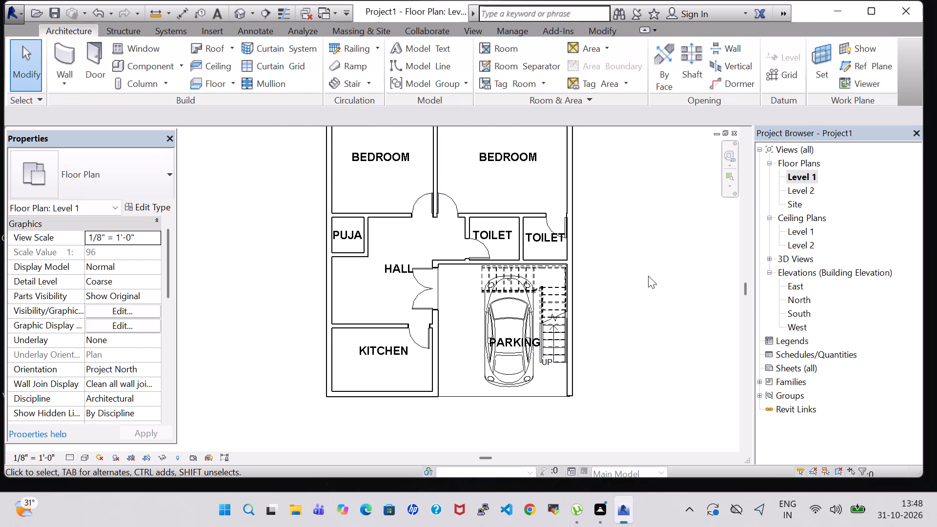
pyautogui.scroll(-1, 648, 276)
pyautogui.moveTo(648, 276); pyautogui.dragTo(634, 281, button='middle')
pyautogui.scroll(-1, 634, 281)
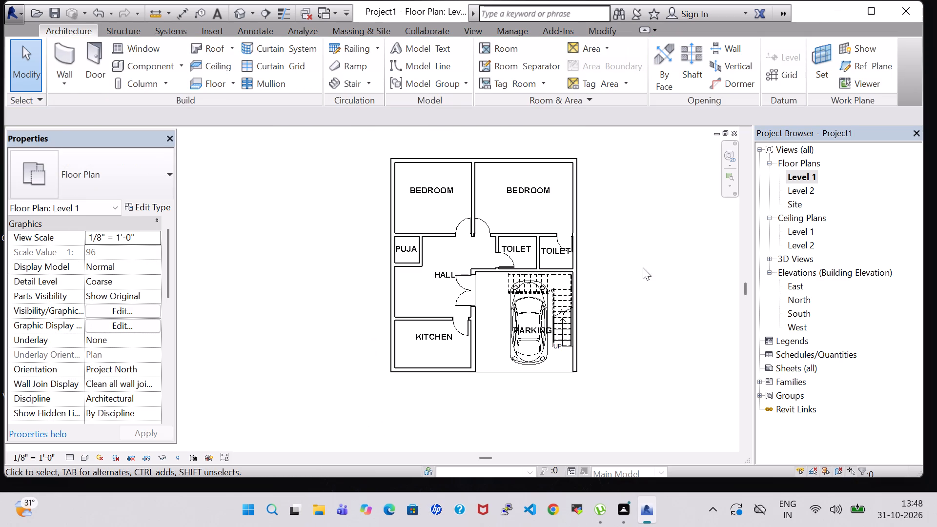
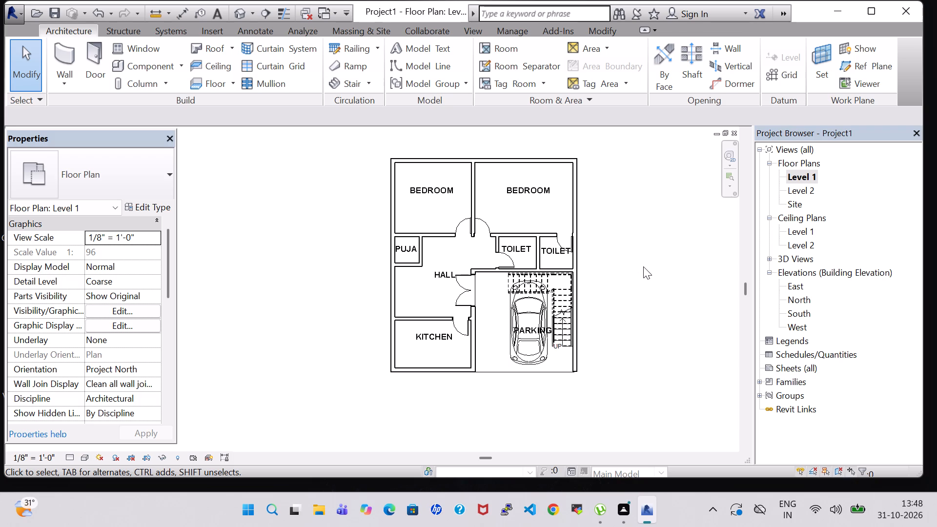
# Split the inner wall between the puja room and hall near both ends, the first split about 3'-7" from the puja's hall-side corner.
pyautogui.scroll(2, 352, 108)
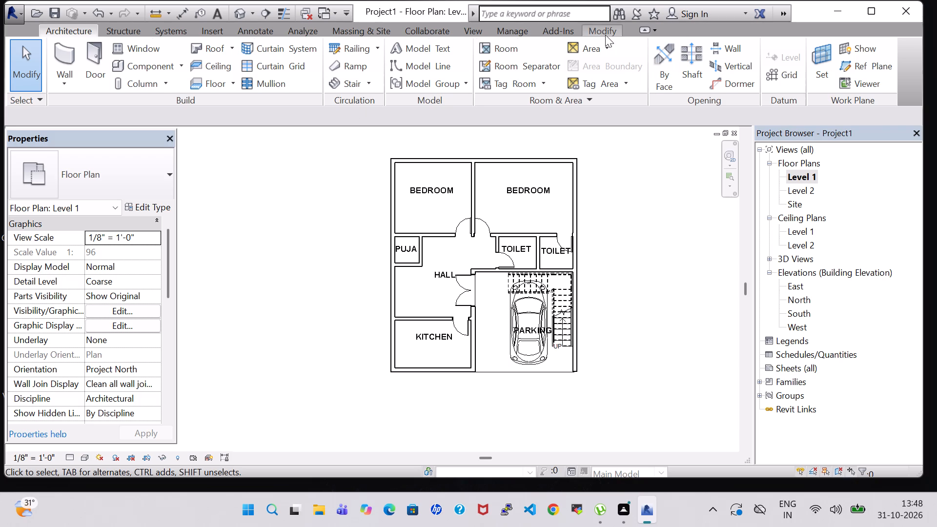
pyautogui.click(605, 35)
pyautogui.click(387, 49)
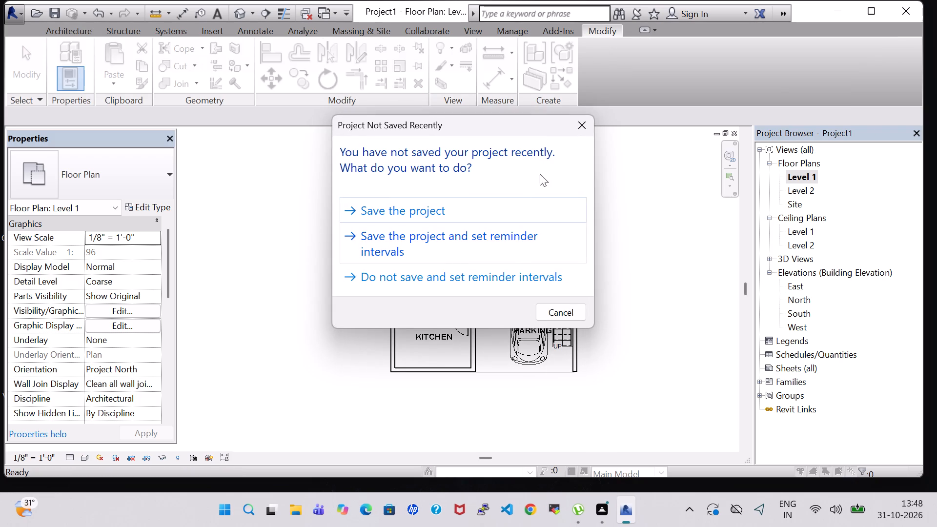
pyautogui.click(576, 132)
pyautogui.scroll(11, 417, 250)
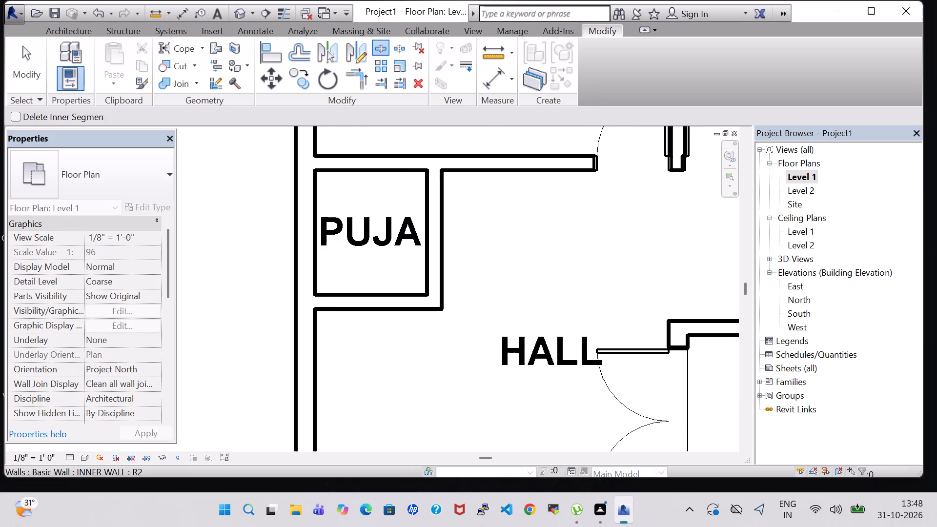
pyautogui.click(332, 305)
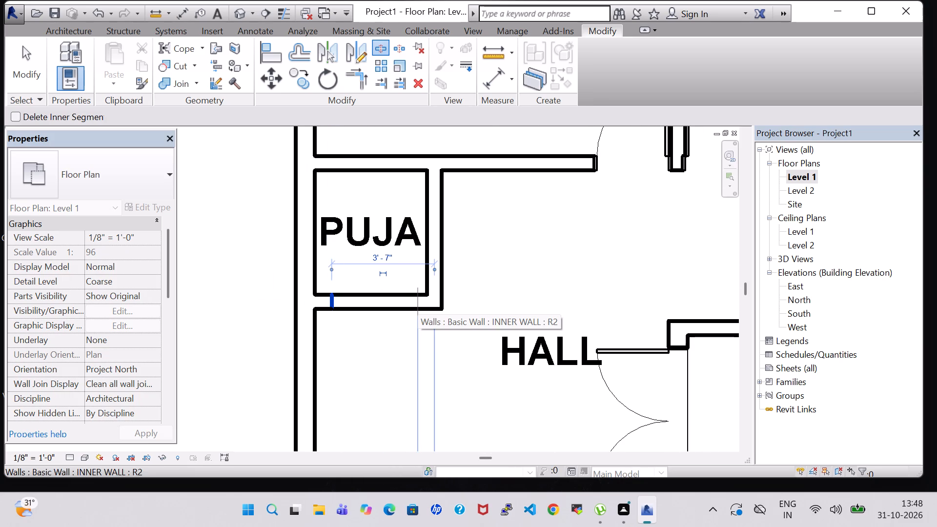
pyautogui.click(418, 305)
pyautogui.press('Escape')
pyautogui.press('Escape')
# Delete the middle segment of the split puja wall to open the puja room to the hall, keeping both rooms.
pyautogui.click(402, 306)
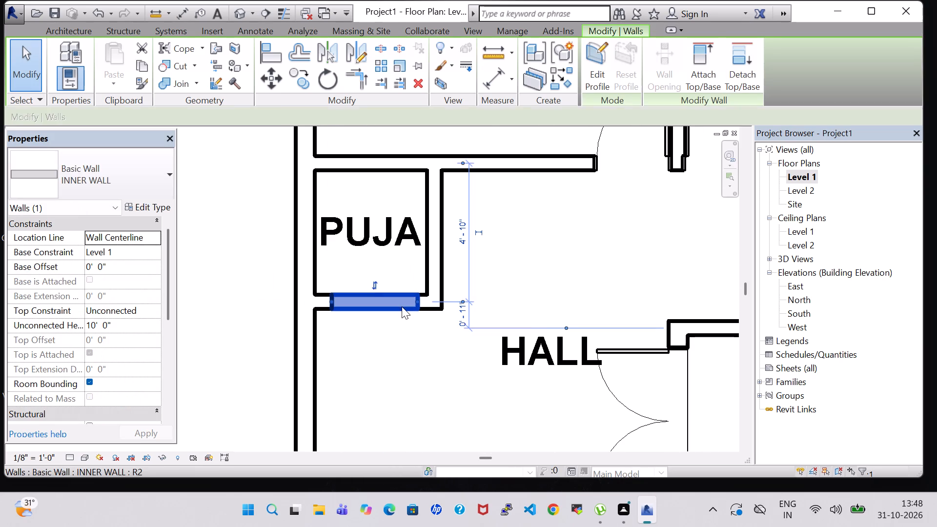
pyautogui.press('Delete')
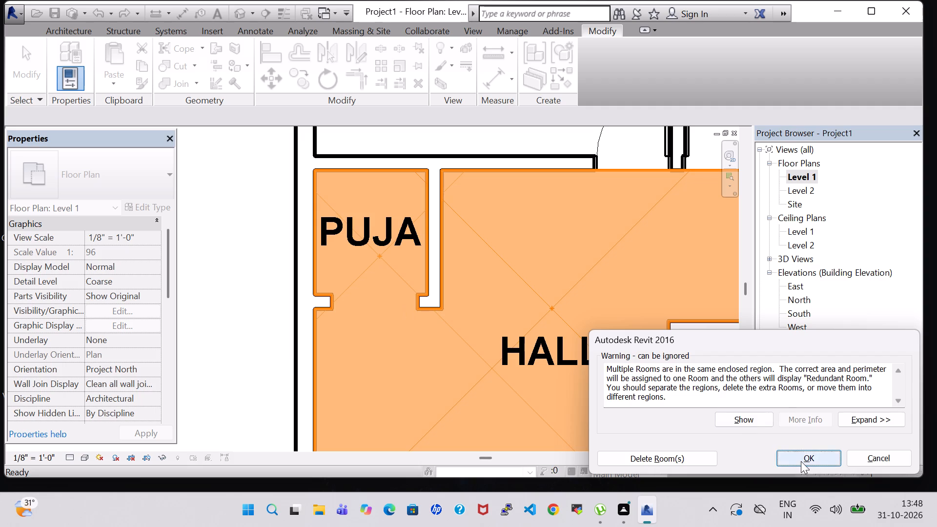
pyautogui.click(801, 461)
pyautogui.click(229, 222)
pyautogui.scroll(-3, 231, 222)
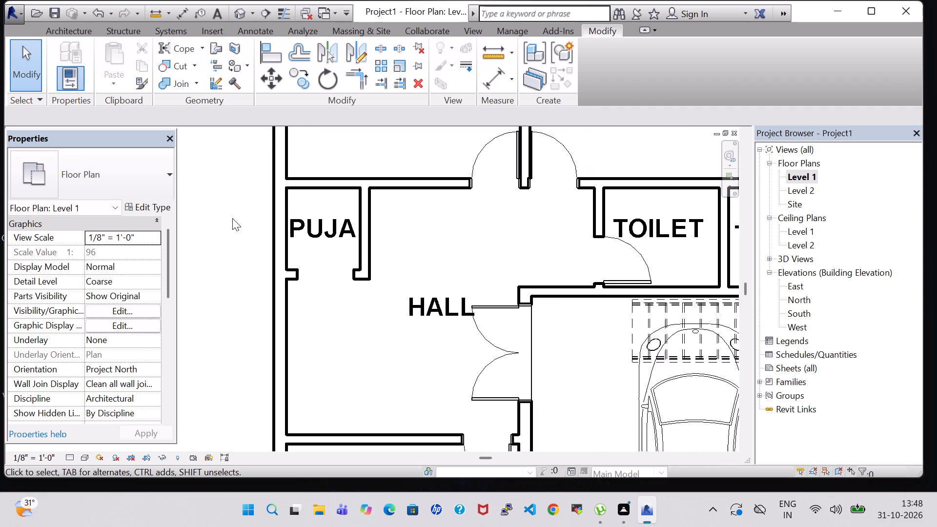
pyautogui.scroll(-3, 235, 216)
pyautogui.scroll(-2, 378, 238)
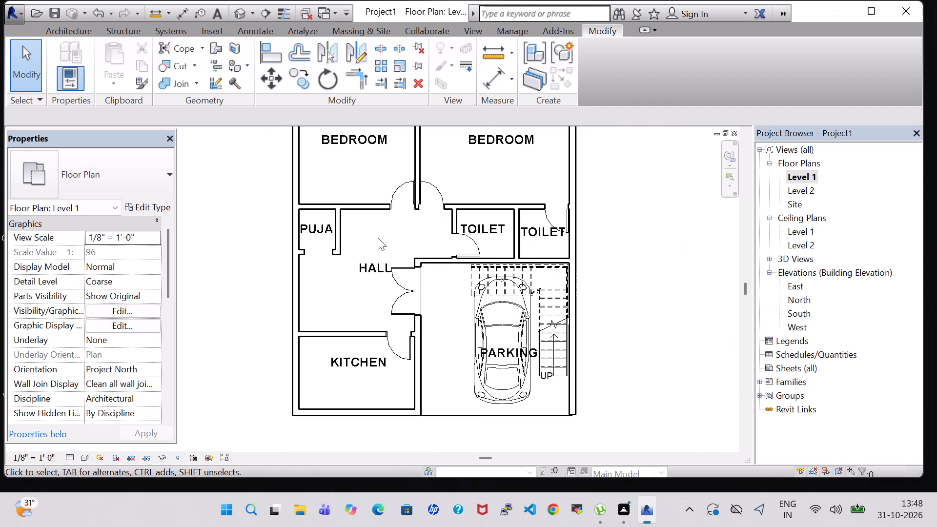
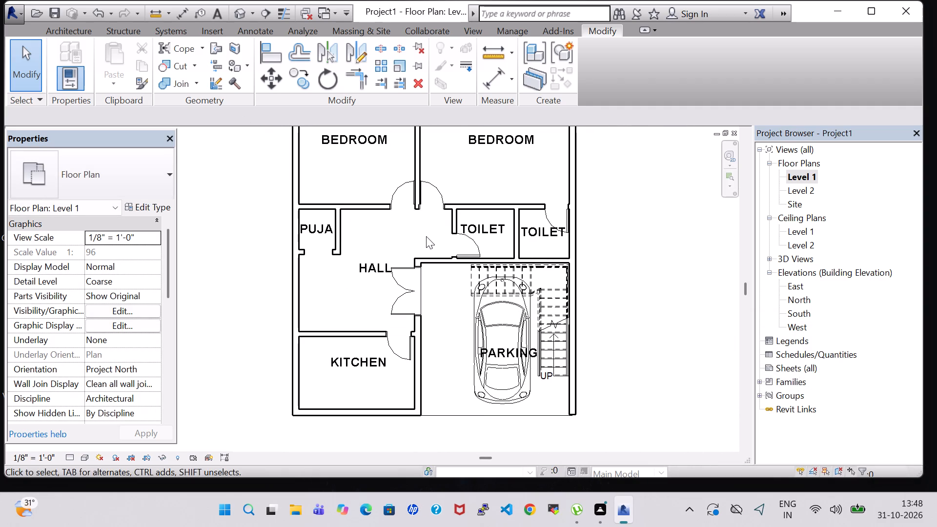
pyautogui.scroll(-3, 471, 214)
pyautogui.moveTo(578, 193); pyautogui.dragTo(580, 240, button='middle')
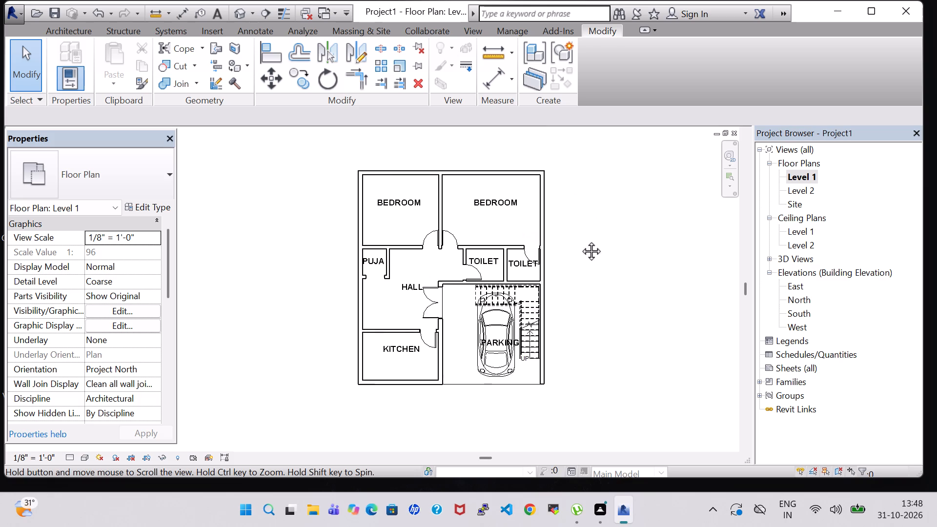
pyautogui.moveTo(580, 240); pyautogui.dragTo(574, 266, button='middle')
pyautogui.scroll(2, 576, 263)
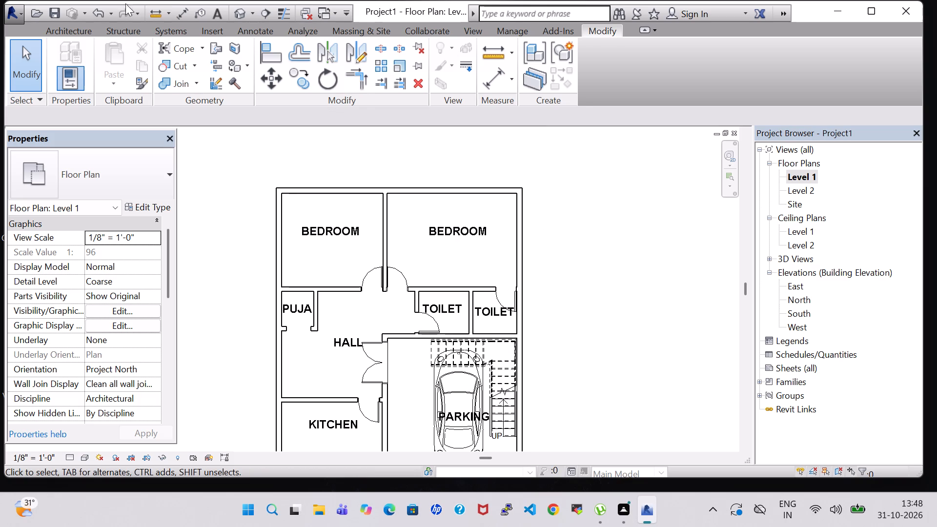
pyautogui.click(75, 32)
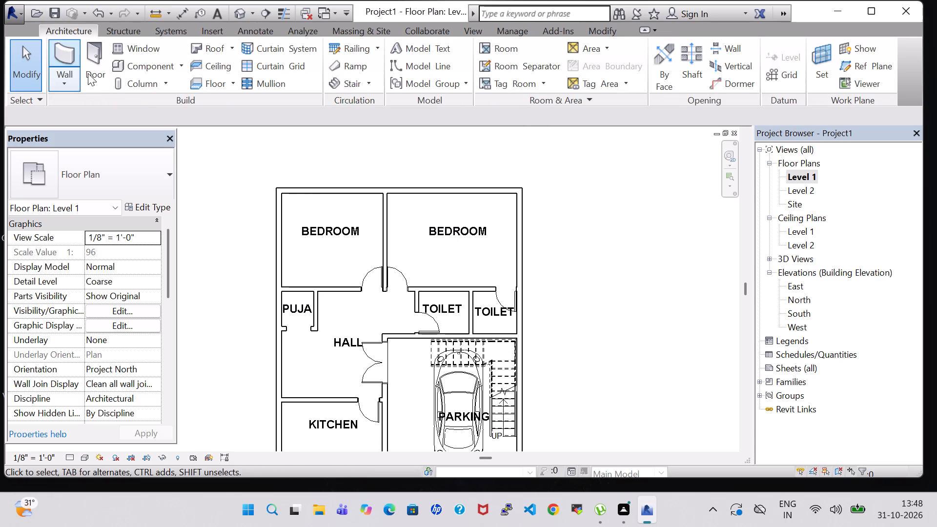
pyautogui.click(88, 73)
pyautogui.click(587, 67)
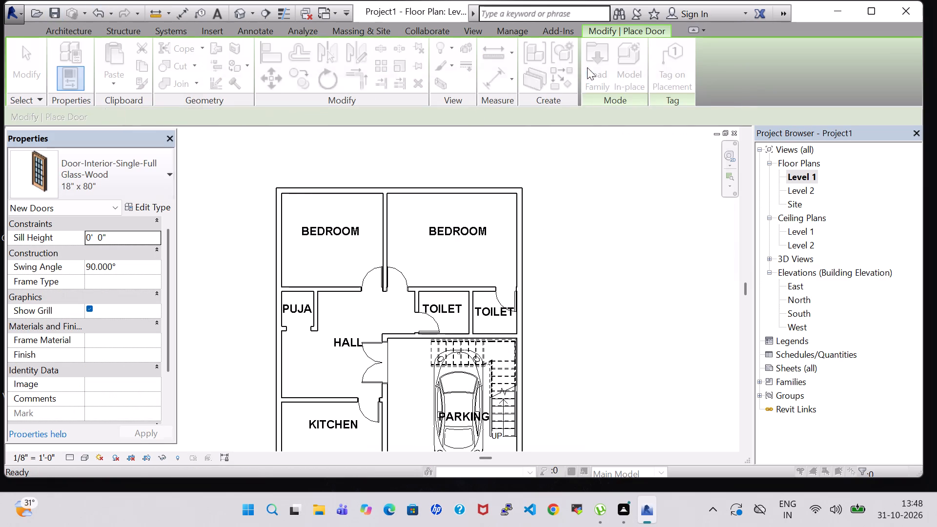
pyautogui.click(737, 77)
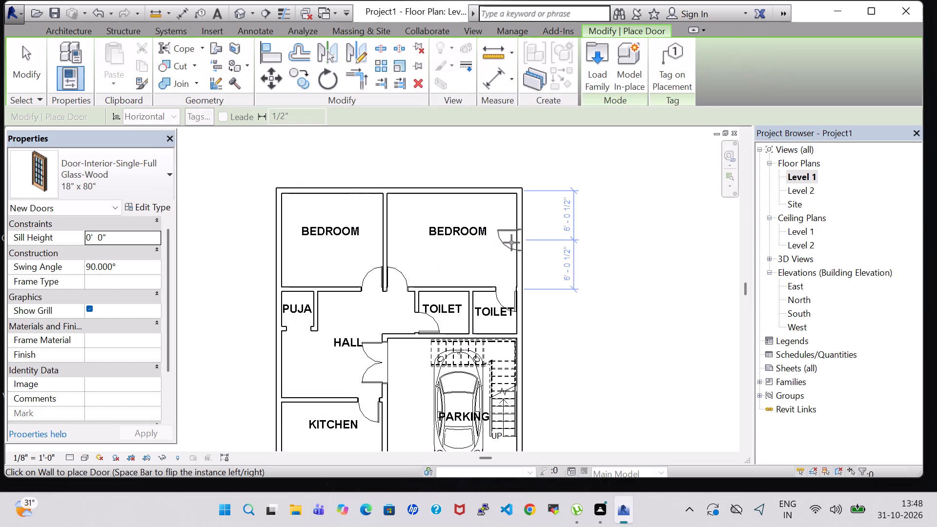
# Start the Window command and load the Casement 3x3 with Trim family from the US Imperial Windows folder.
pyautogui.click(61, 31)
pyautogui.click(137, 45)
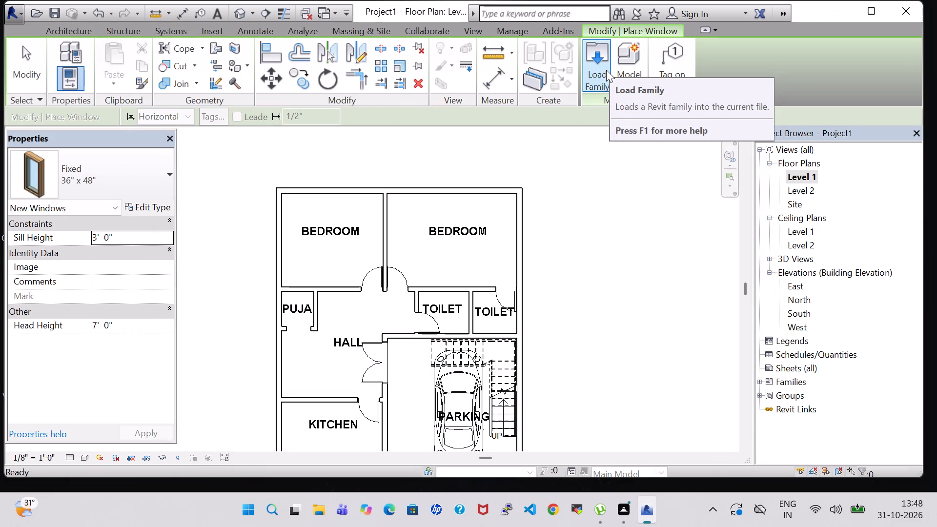
pyautogui.click(606, 70)
pyautogui.scroll(-6, 516, 147)
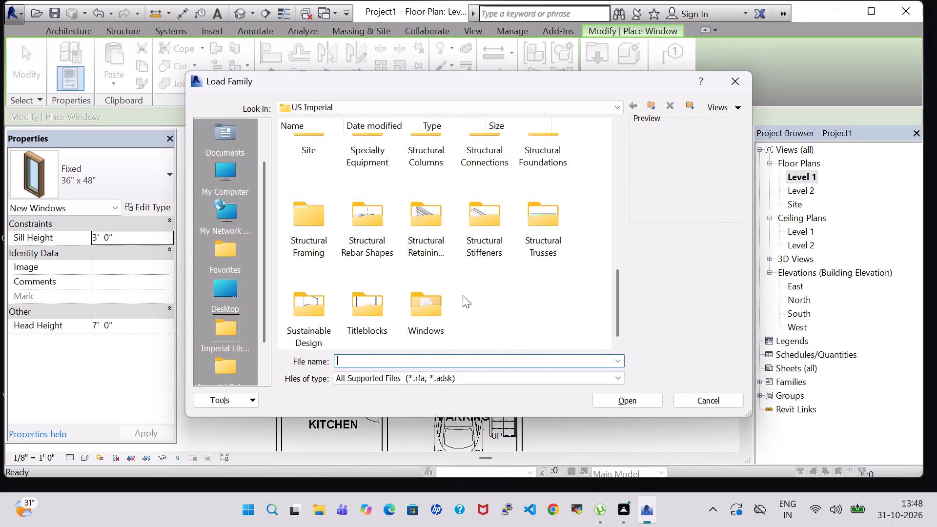
pyautogui.doubleClick(423, 304)
pyautogui.click(432, 192)
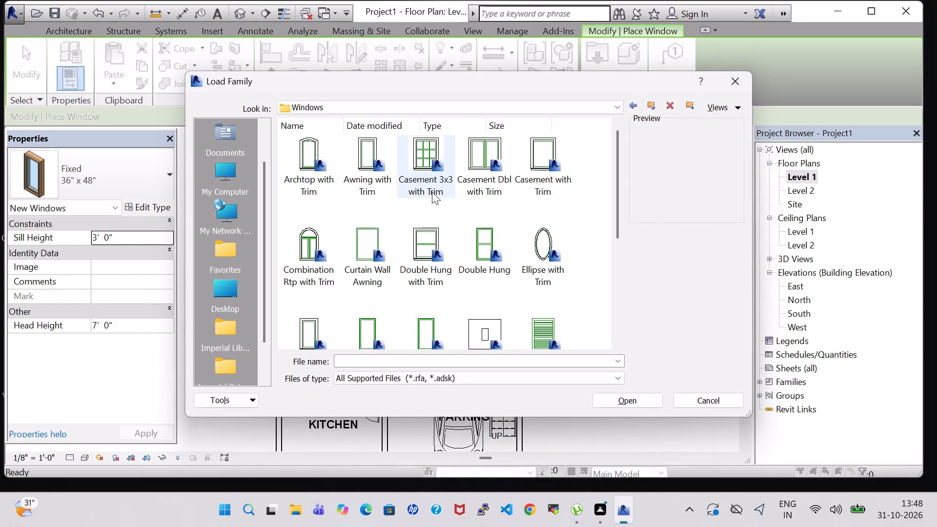
pyautogui.click(625, 403)
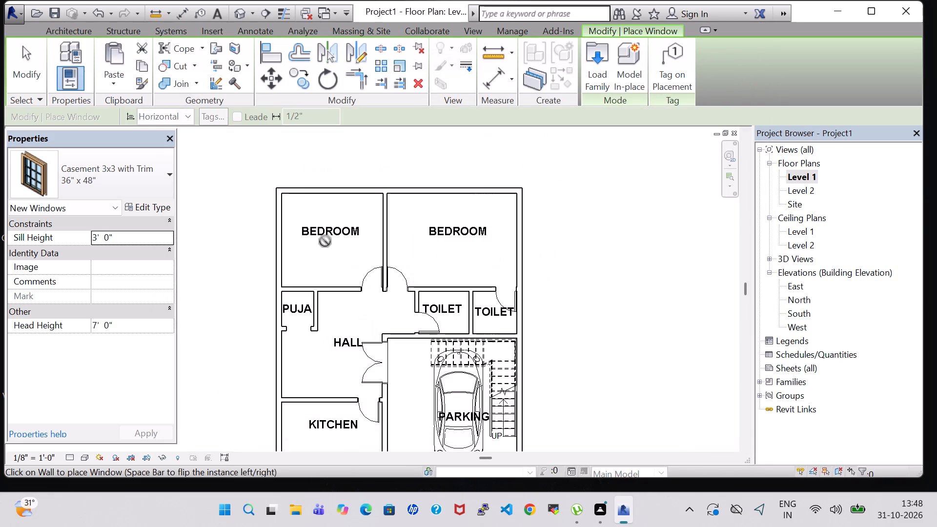
# Place a 36" x 48" Casement 3x3 with Trim window in the hall's outer wall, midway between the puja room and kitchen.
pyautogui.scroll(2, 326, 241)
pyautogui.scroll(-1, 326, 241)
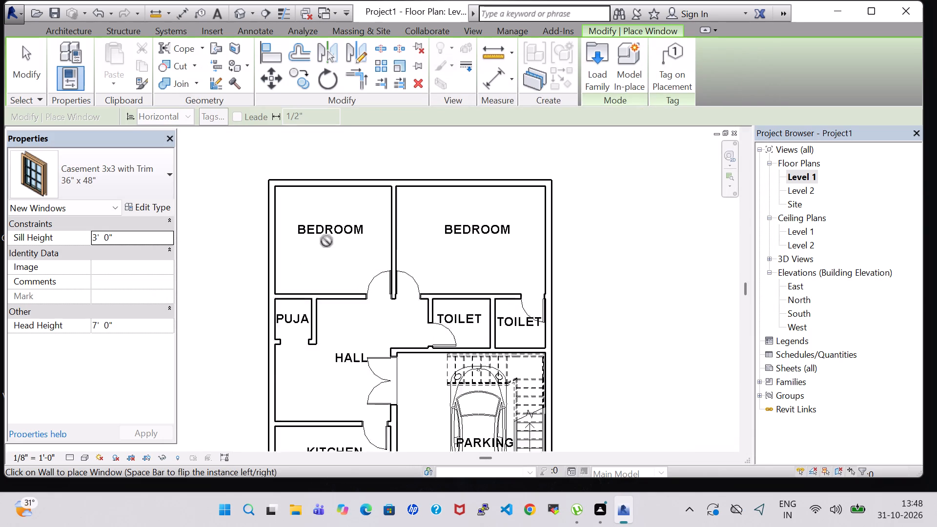
pyautogui.scroll(-1, 326, 241)
pyautogui.moveTo(327, 356); pyautogui.dragTo(357, 284, button='middle')
pyautogui.moveTo(367, 254); pyautogui.dragTo(372, 316, button='middle')
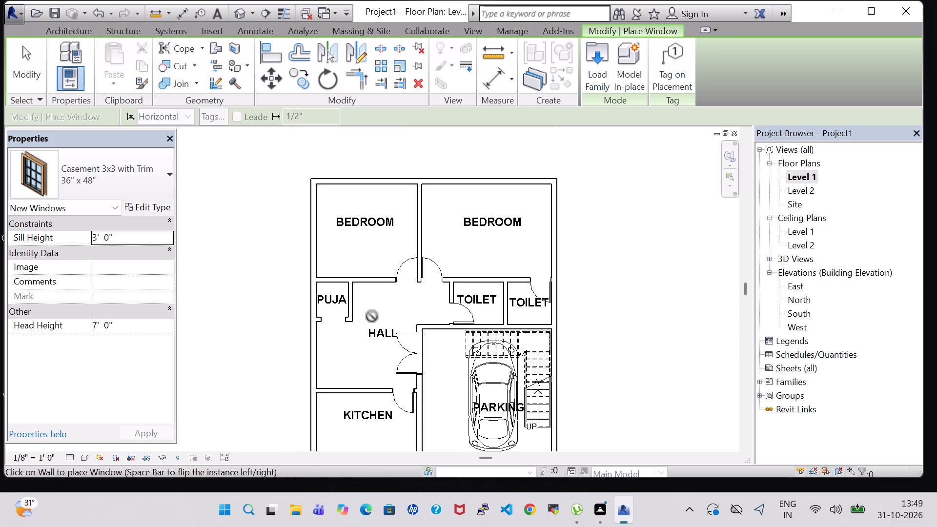
pyautogui.scroll(3, 303, 378)
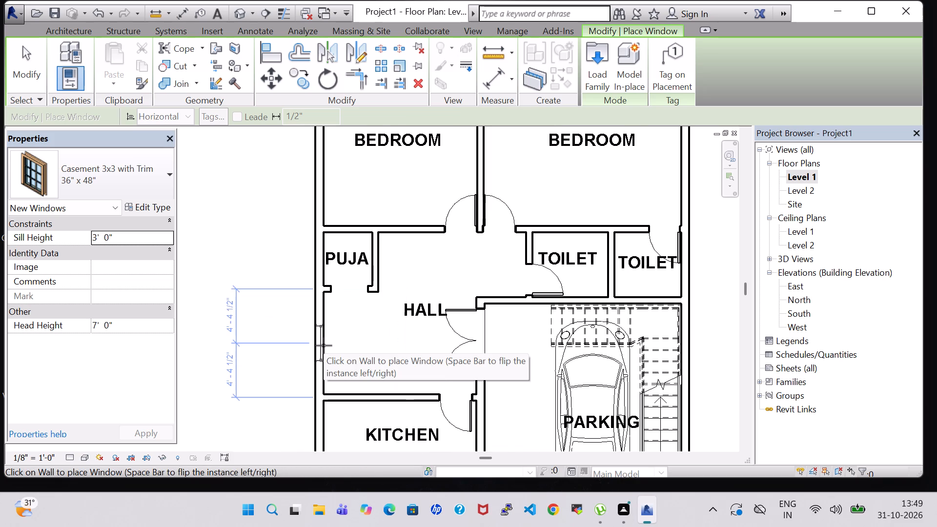
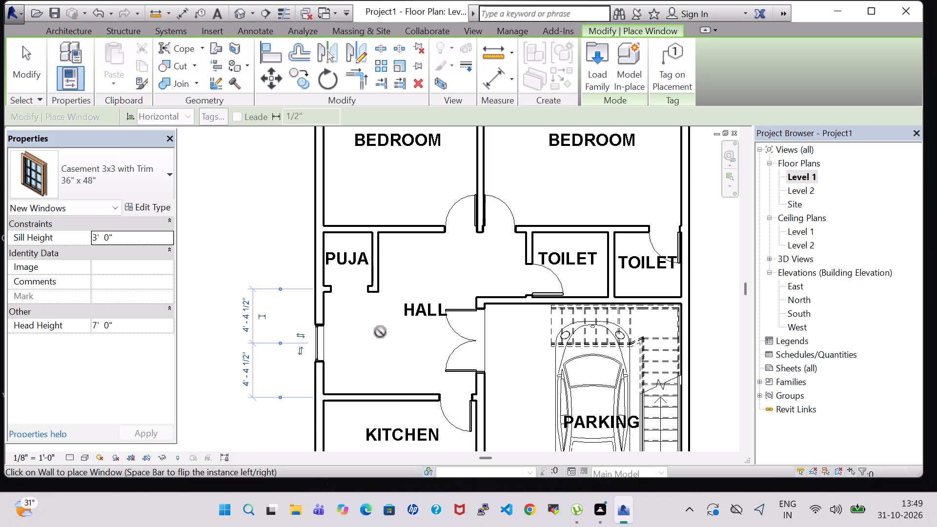
# Place casement windows in the left bedroom's side wall, about 5'-0" from the back wall, and in the right bedroom's back wall, about 9'-11" from the partition.
pyautogui.moveTo(380, 332); pyautogui.dragTo(371, 409, button='middle')
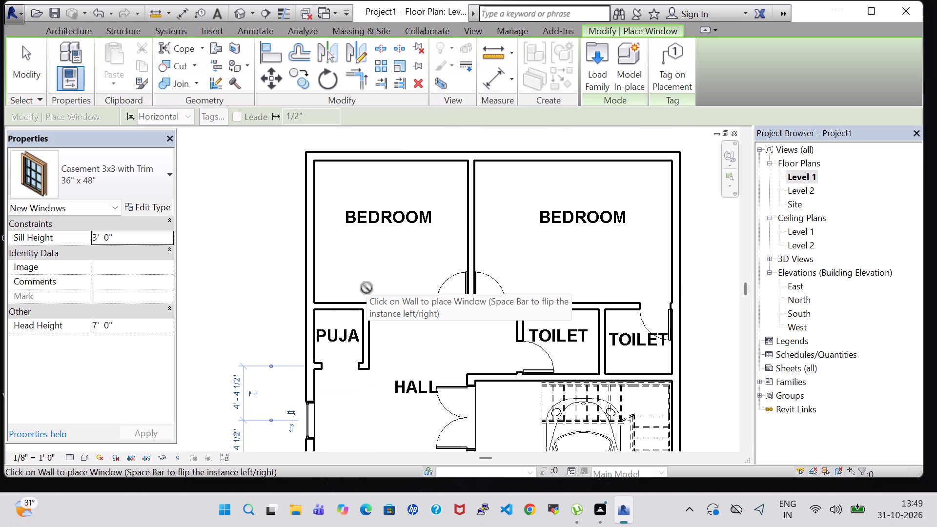
pyautogui.click(303, 219)
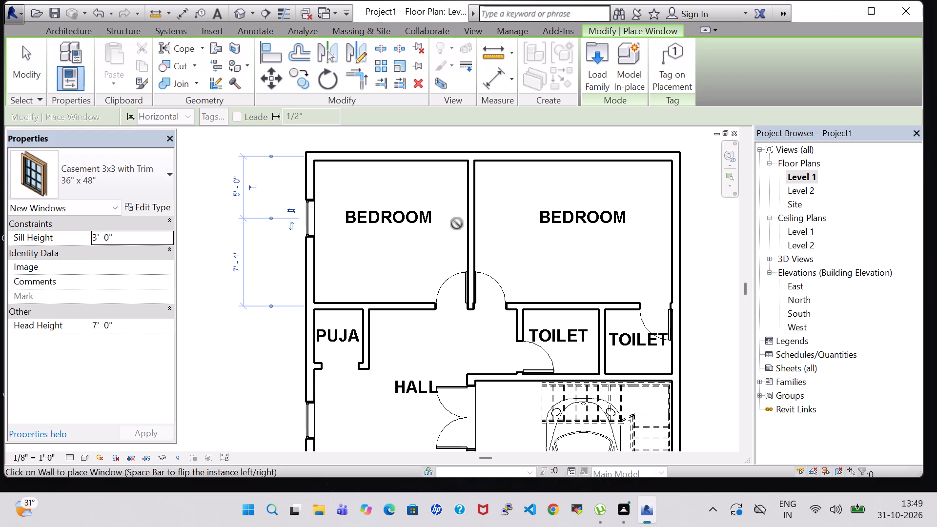
pyautogui.click(594, 151)
pyautogui.scroll(-1, 632, 258)
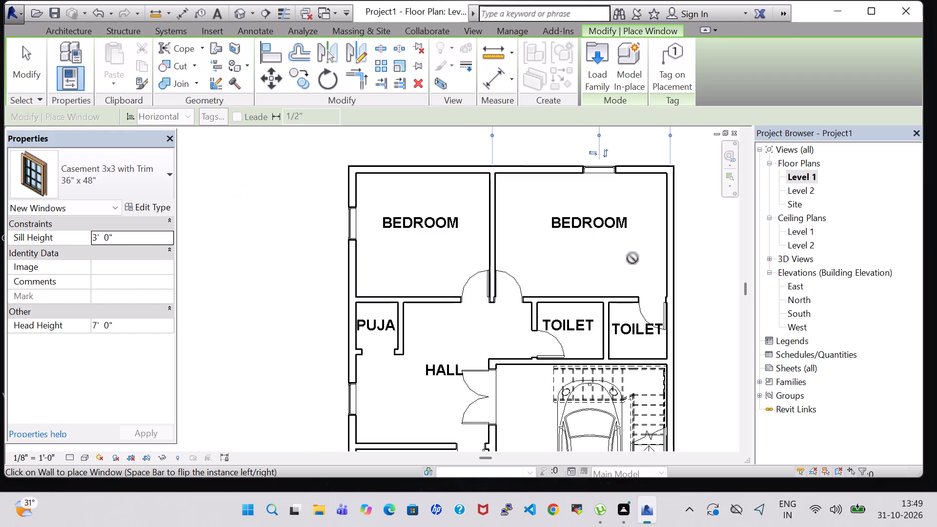
pyautogui.press('Escape')
pyautogui.scroll(-1, 628, 258)
pyautogui.press('Escape')
# Change the type of the two bedroom windows and the hall window to Casement 3x3 with Trim 36" x 60".
pyautogui.click(614, 189)
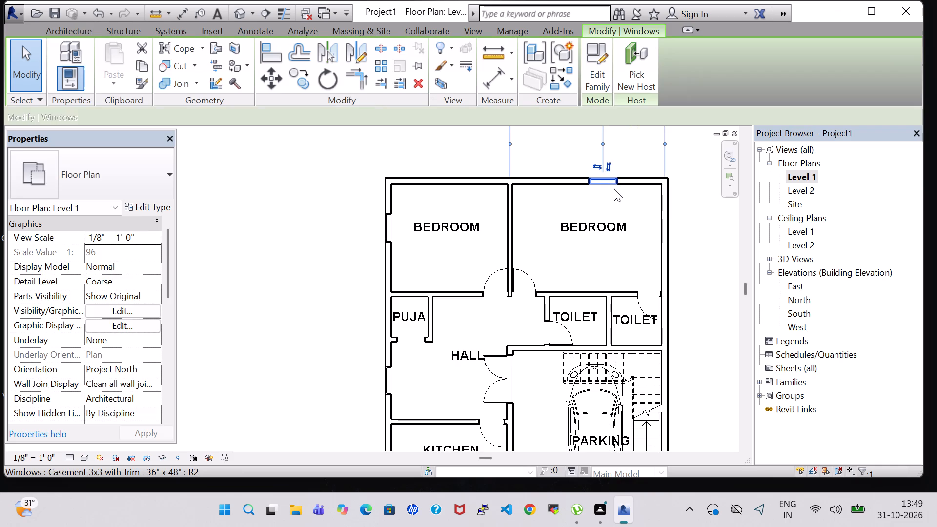
pyautogui.click(155, 187)
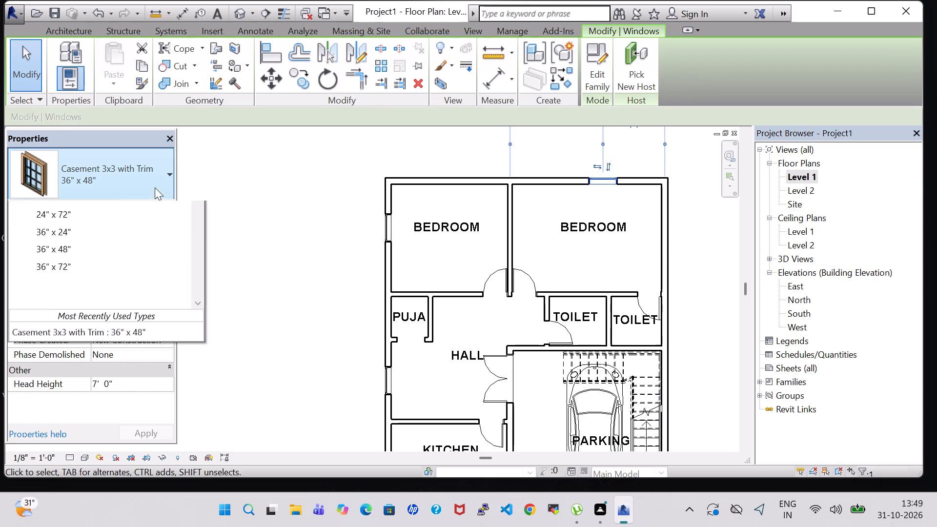
pyautogui.click(54, 247)
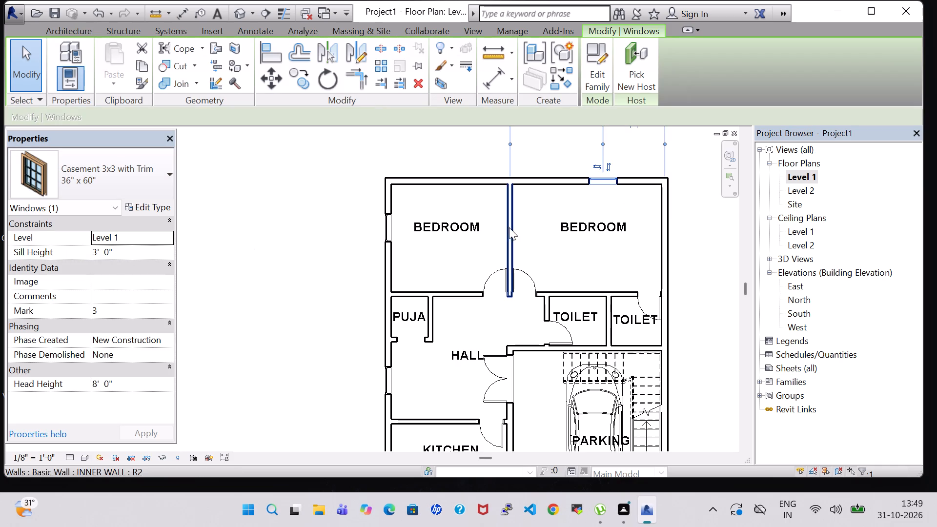
pyautogui.click(389, 233)
pyautogui.doubleClick(109, 175)
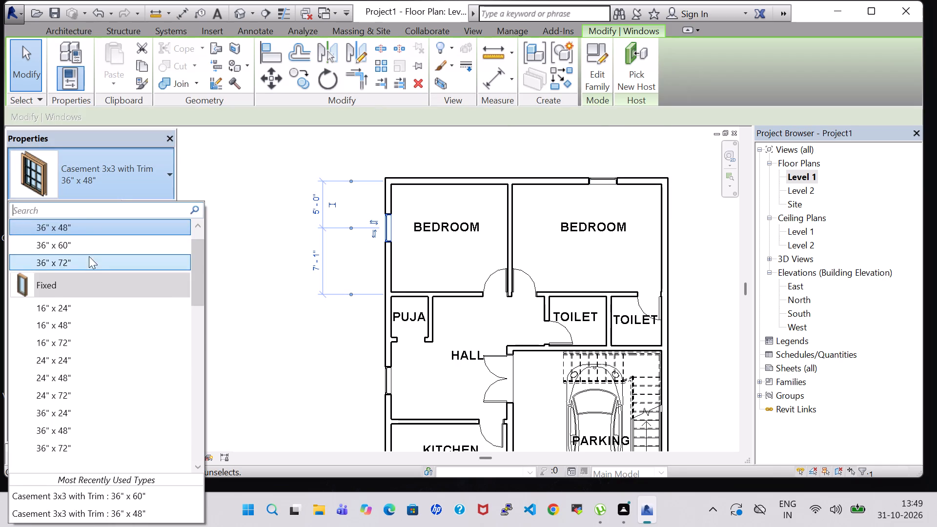
pyautogui.click(86, 247)
pyautogui.click(383, 380)
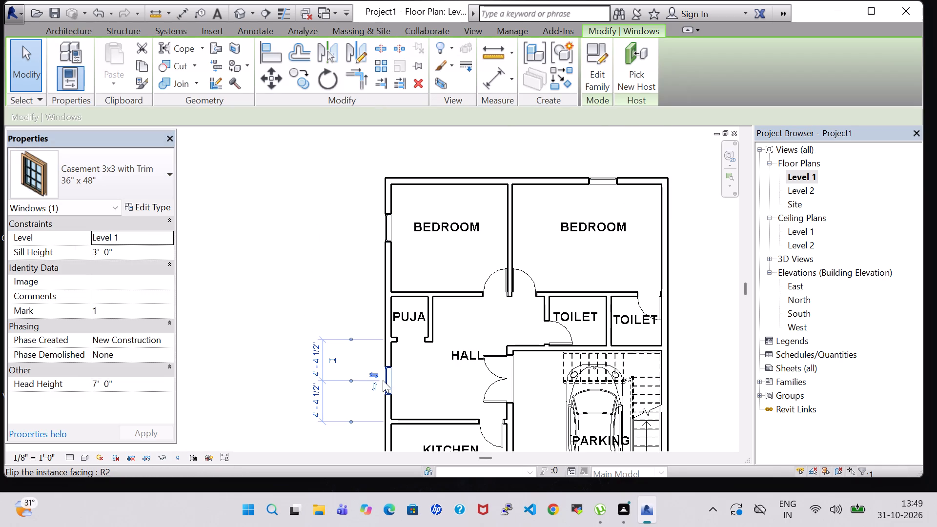
pyautogui.click(121, 177)
pyautogui.click(112, 247)
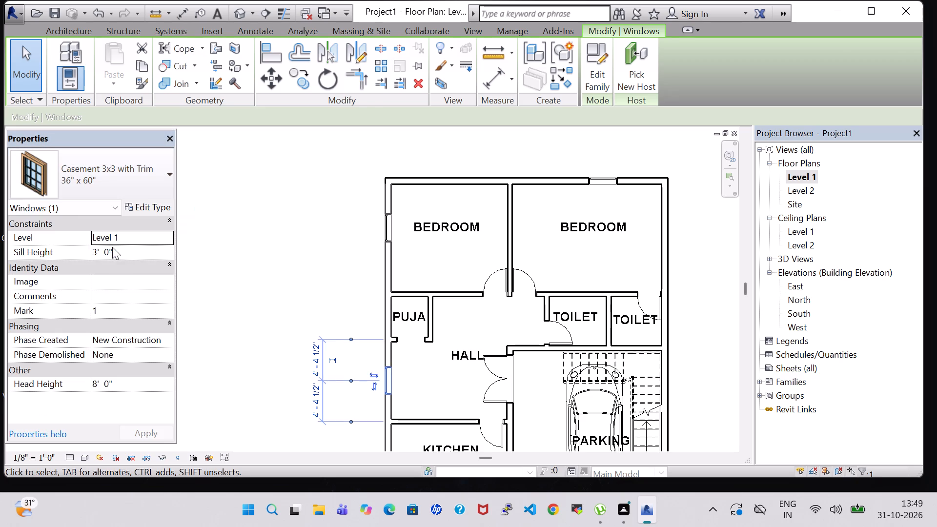
pyautogui.click(244, 247)
# Set the Width type parameter of the Casement 3x3 with Trim 36" x 60" window to 4' 0".
pyautogui.scroll(-3, 305, 270)
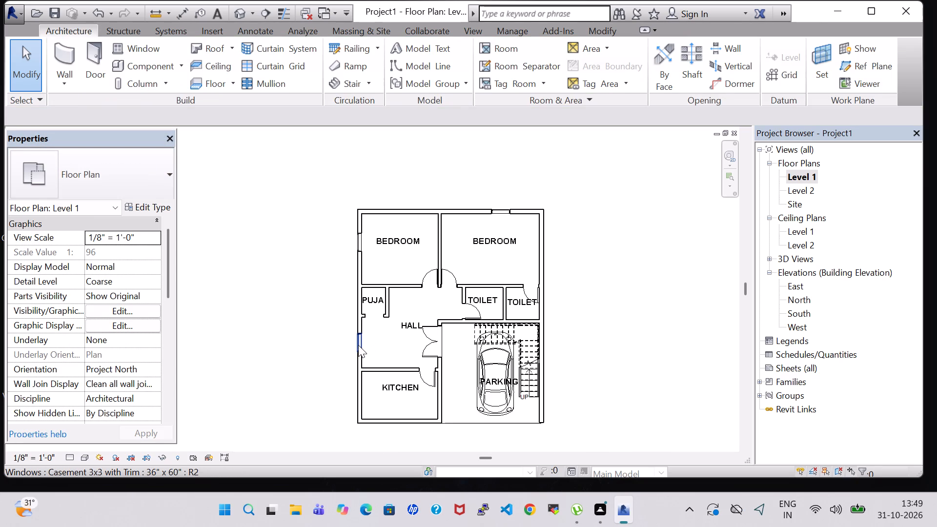
pyautogui.click(358, 345)
pyautogui.click(164, 210)
pyautogui.scroll(-4, 368, 306)
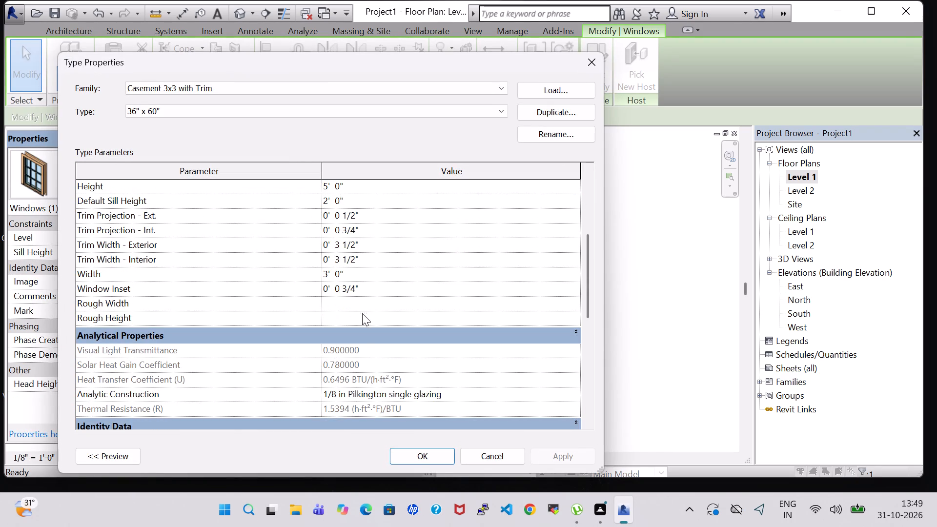
pyautogui.click(328, 275)
pyautogui.press('BackSpace')
pyautogui.press('4')
pyautogui.click(553, 456)
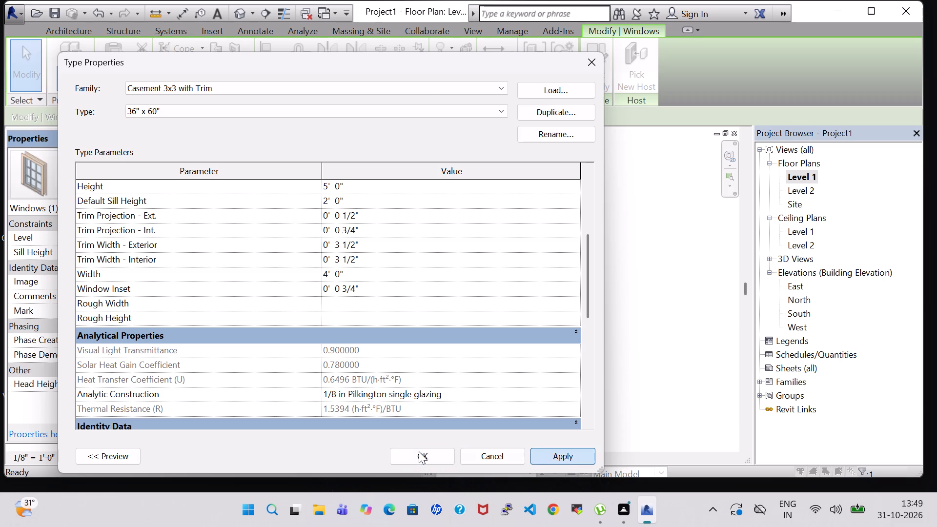
pyautogui.click(419, 451)
pyautogui.click(591, 289)
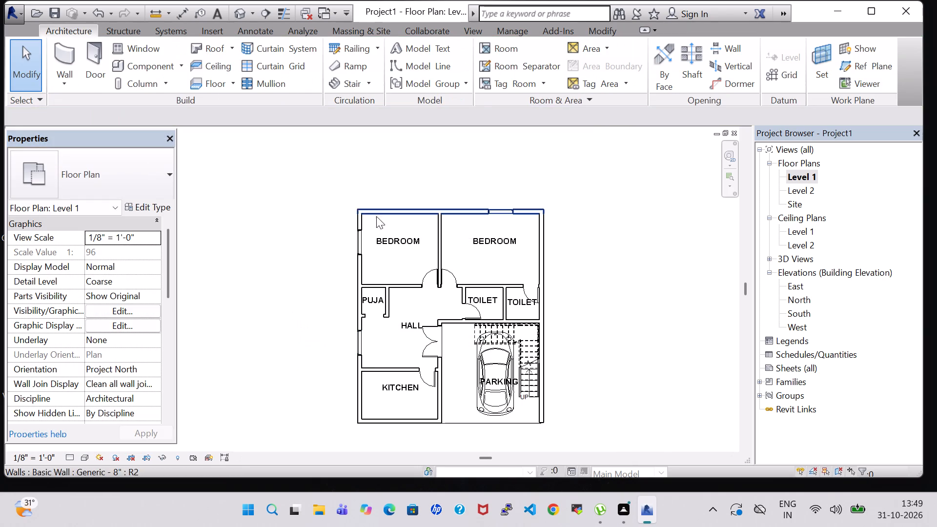
# Examine the house in 3D from several sides, checking the windows in the outer walls, the floor edges and the parking area.
pyautogui.click(235, 13)
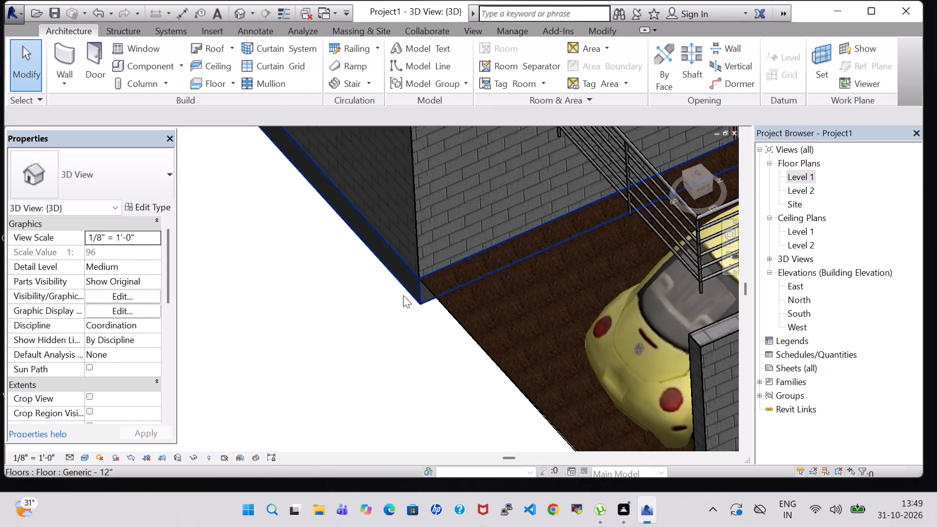
pyautogui.scroll(-7, 397, 315)
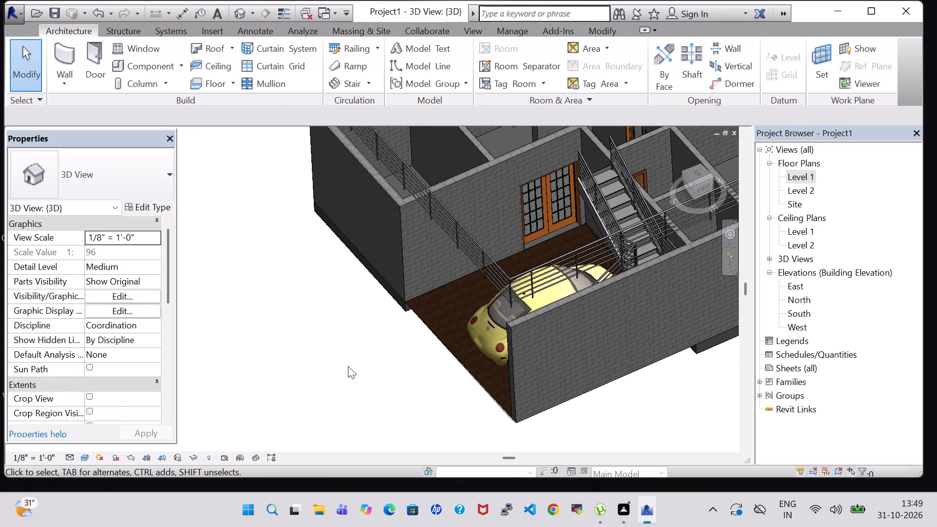
pyautogui.moveTo(348, 366); pyautogui.dragTo(386, 369, button='middle')
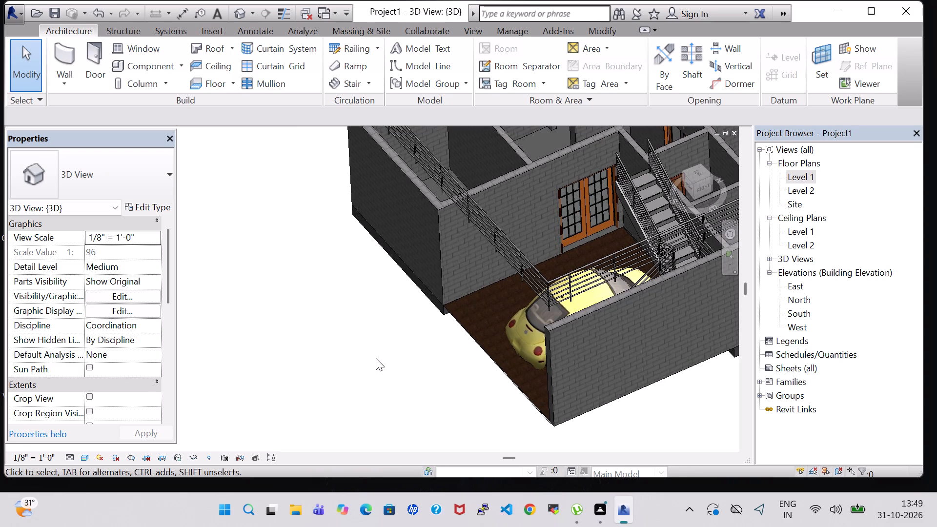
pyautogui.keyDown('shift'); pyautogui.moveTo(376, 358); pyautogui.dragTo(611, 362, button='middle'); pyautogui.keyUp('shift')
pyautogui.moveTo(611, 362); pyautogui.dragTo(614, 243, button='middle')
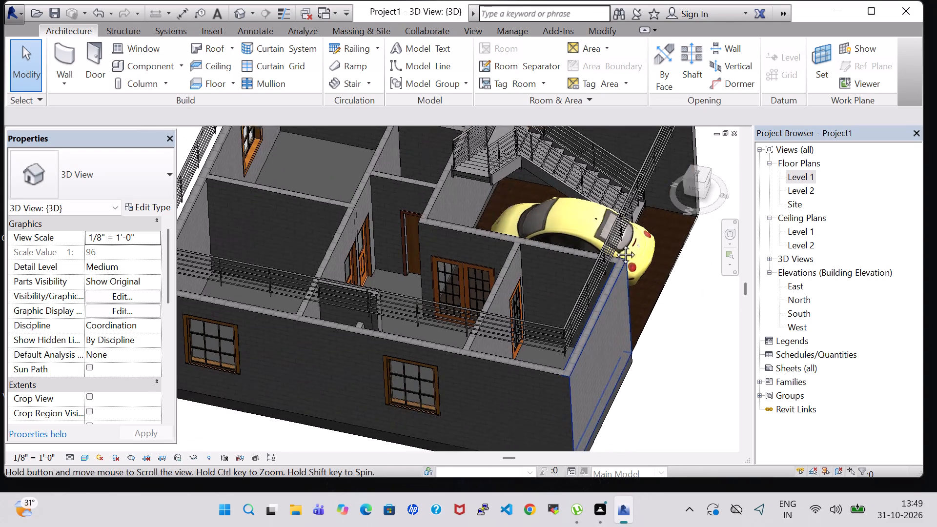
pyautogui.moveTo(614, 243); pyautogui.dragTo(617, 225, button='middle')
pyautogui.keyDown('shift'); pyautogui.moveTo(278, 402); pyautogui.dragTo(583, 395, button='middle'); pyautogui.keyUp('shift')
pyautogui.moveTo(482, 341); pyautogui.dragTo(493, 329, button='middle')
pyautogui.moveTo(493, 329); pyautogui.dragTo(472, 342, button='middle')
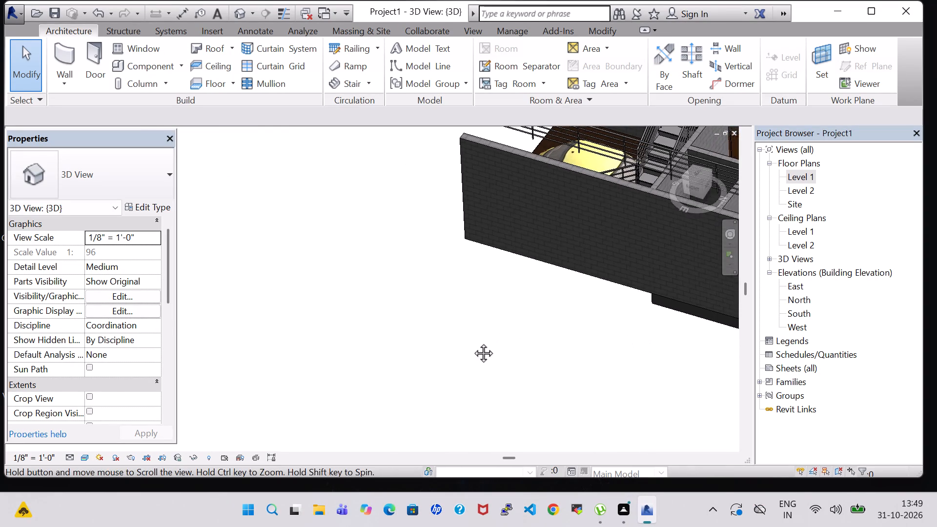
pyautogui.moveTo(472, 342); pyautogui.dragTo(343, 368, button='middle')
pyautogui.keyDown('shift'); pyautogui.moveTo(438, 365); pyautogui.dragTo(573, 370, button='middle'); pyautogui.keyUp('shift')
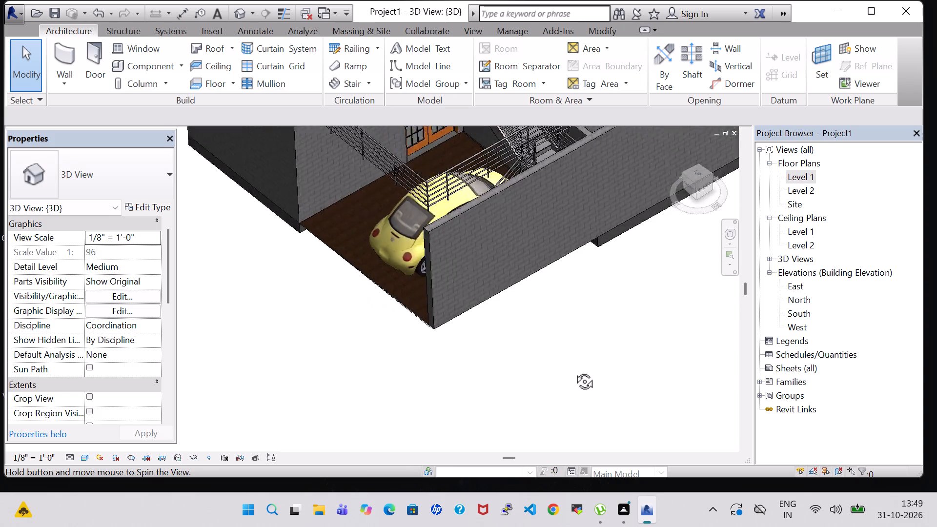
pyautogui.keyDown('shift'); pyautogui.moveTo(573, 370); pyautogui.dragTo(626, 329, button='middle'); pyautogui.keyUp('shift')
pyautogui.keyDown('shift'); pyautogui.moveTo(606, 321); pyautogui.dragTo(609, 268, button='middle'); pyautogui.keyUp('shift')
pyautogui.scroll(-2, 585, 262)
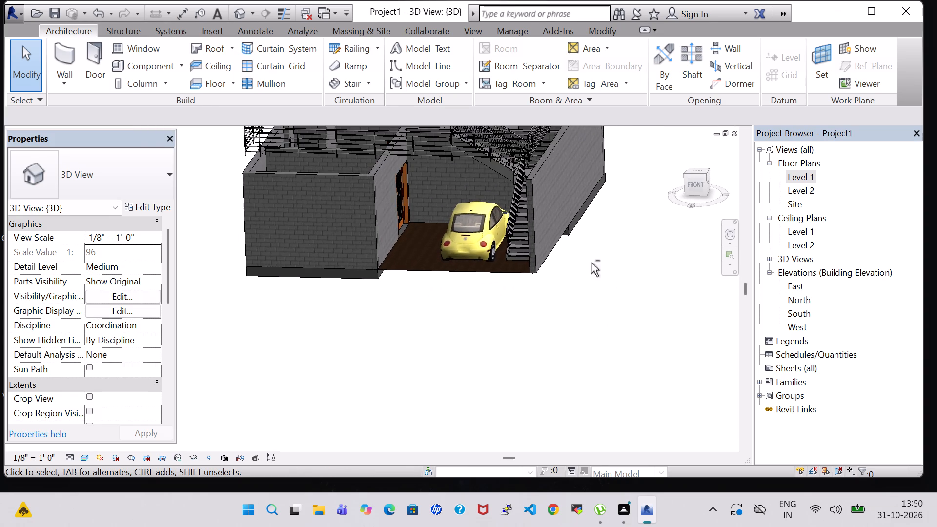
pyautogui.keyDown('shift'); pyautogui.moveTo(593, 263); pyautogui.dragTo(605, 300, button='middle'); pyautogui.keyUp('shift')
pyautogui.moveTo(602, 267); pyautogui.dragTo(594, 310, button='middle')
pyautogui.moveTo(580, 355); pyautogui.dragTo(573, 369, button='middle')
pyautogui.middleClick(572, 373)
pyautogui.middleClick(571, 379)
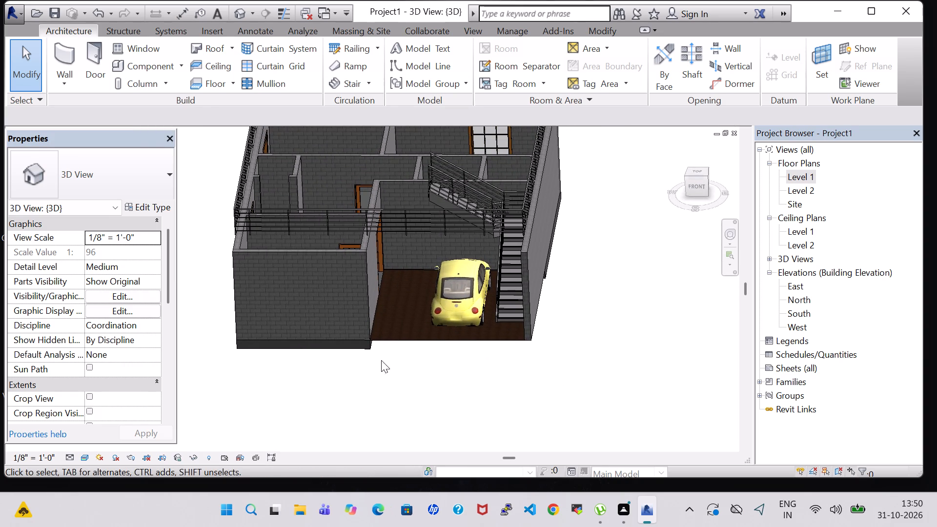
# Edit the Generic - 12" floor's boundary in the Level 1 plan and delete the boundary line between the toilets and the parking.
pyautogui.doubleClick(347, 348)
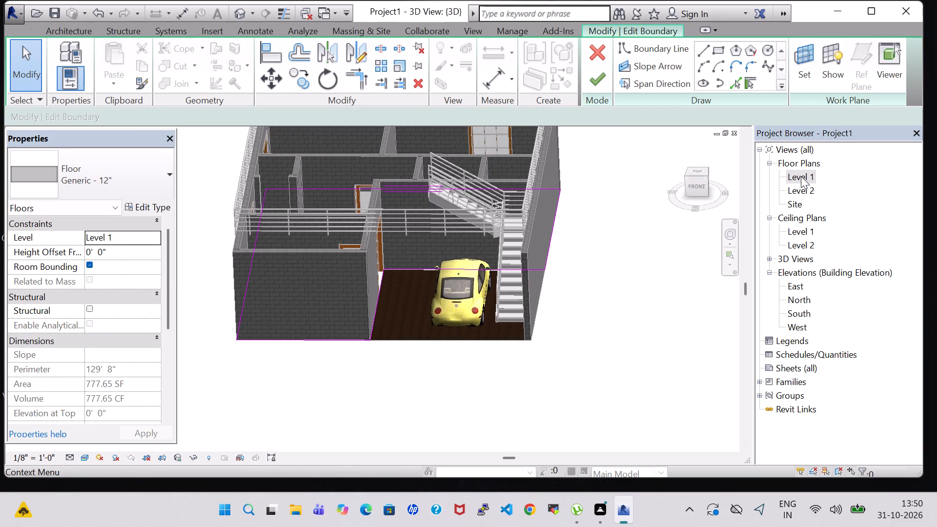
pyautogui.click(801, 176)
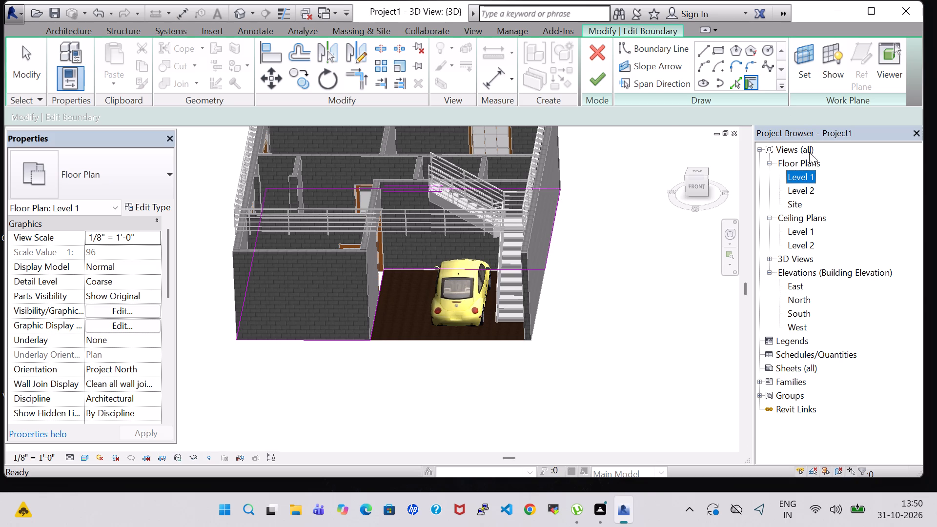
pyautogui.doubleClick(805, 177)
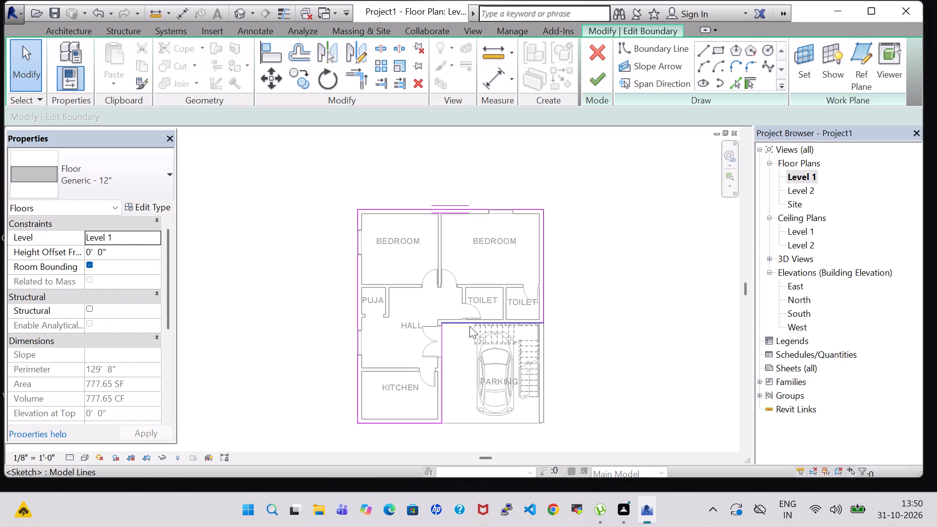
pyautogui.click(469, 326)
pyautogui.press('Delete')
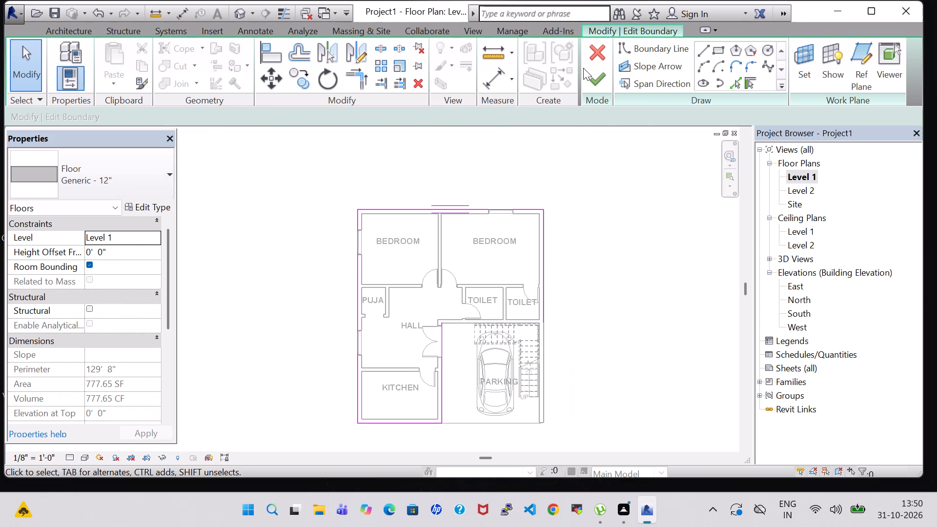
# Draw floor boundary lines around the parking: about 16' 2" along its outer side wall and 16' 6" across its open front.
pyautogui.click(707, 45)
pyautogui.scroll(9, 579, 329)
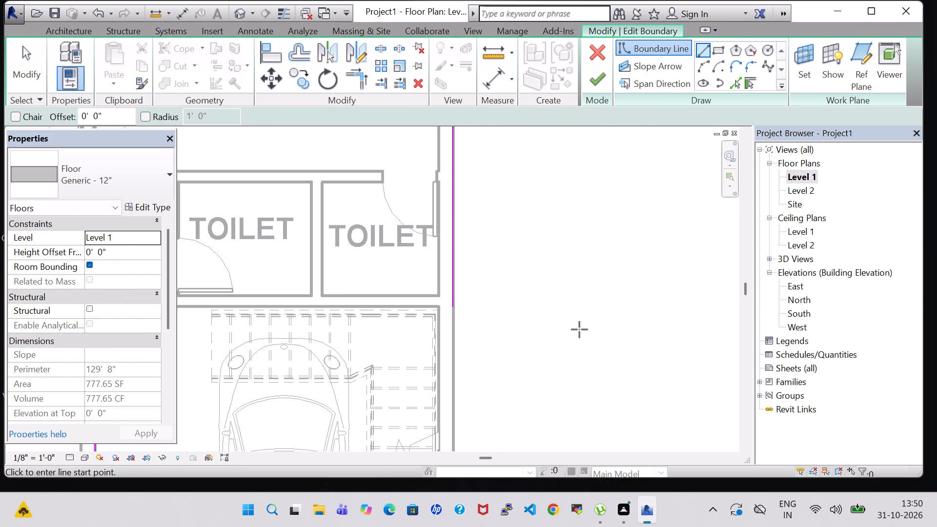
pyautogui.click(449, 305)
pyautogui.moveTo(459, 405); pyautogui.dragTo(511, 223, button='middle')
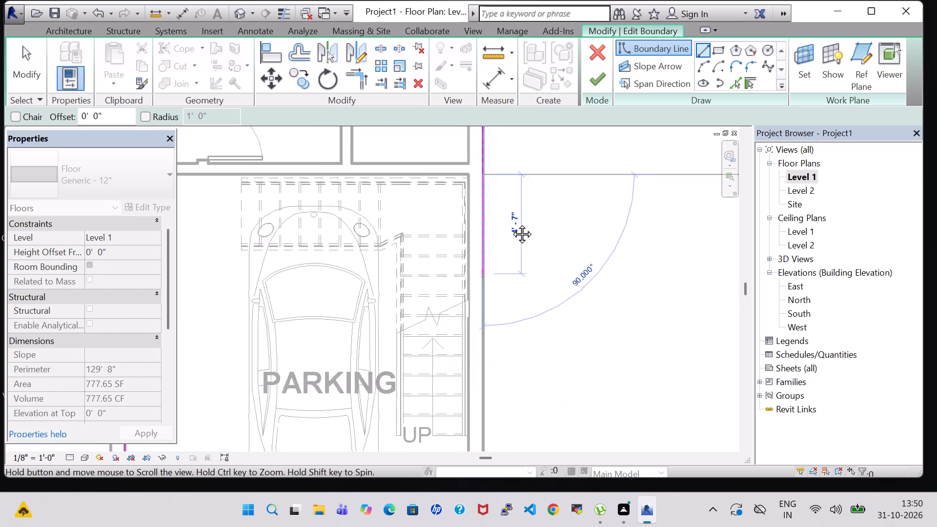
pyautogui.moveTo(511, 223); pyautogui.dragTo(519, 203, button='middle')
pyautogui.moveTo(518, 368); pyautogui.dragTo(520, 237, button='middle')
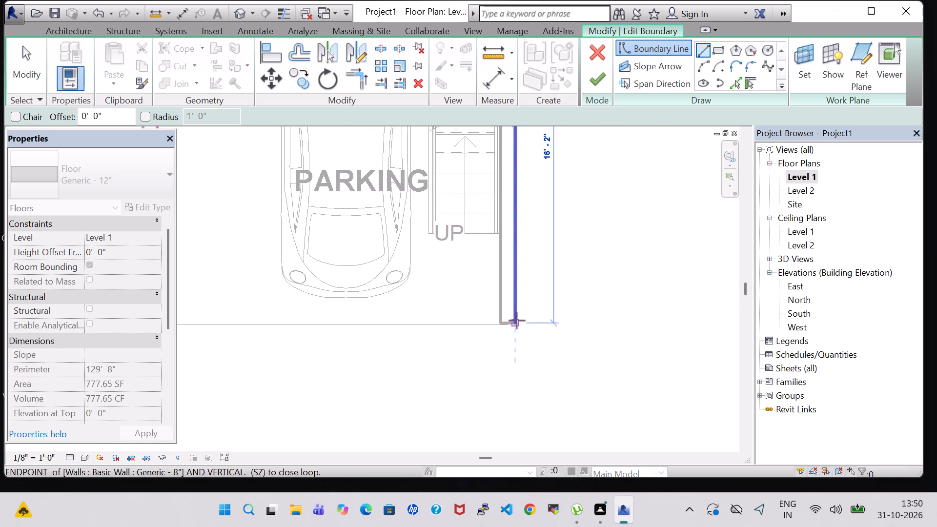
pyautogui.click(517, 321)
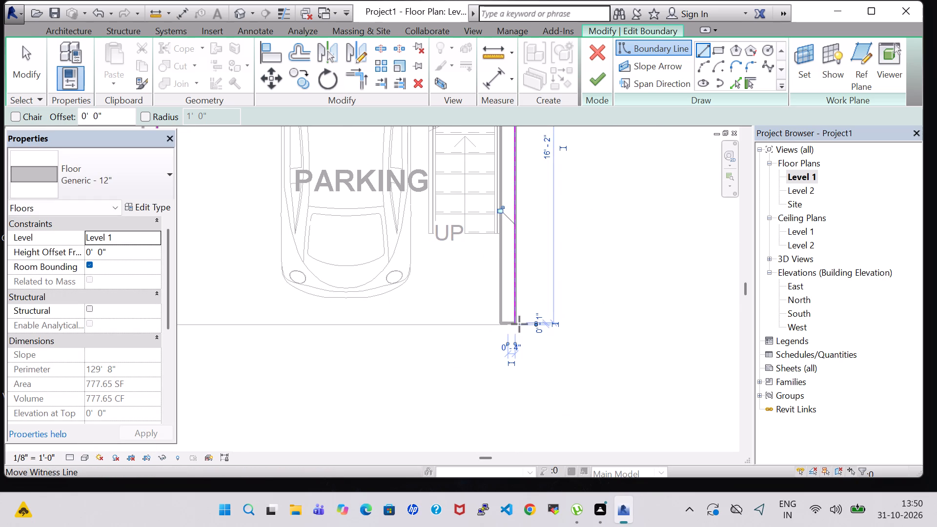
pyautogui.moveTo(371, 322); pyautogui.dragTo(513, 322, button='middle')
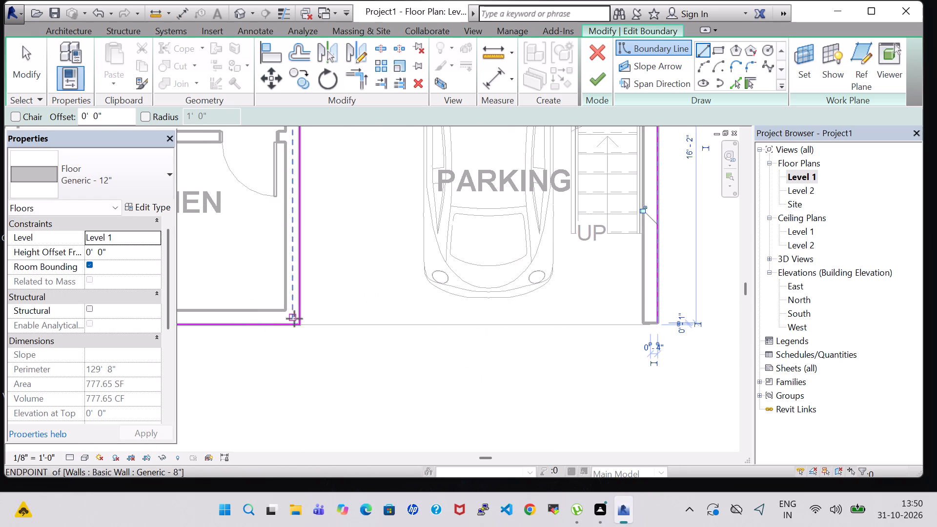
pyautogui.click(300, 324)
pyautogui.scroll(3, 657, 320)
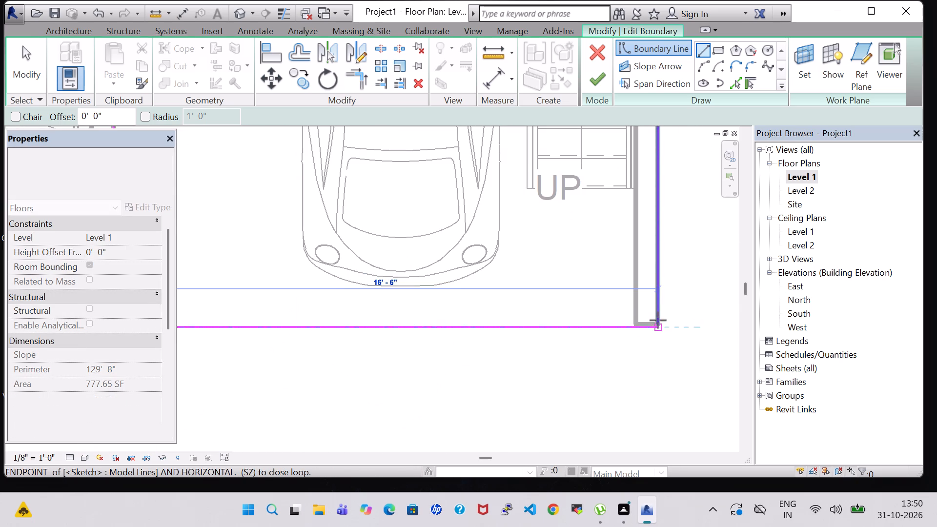
pyautogui.click(658, 320)
# Nudge the boundary line across the parking front slightly inward and try to finish the floor sketch, keeping the edits.
pyautogui.click(595, 76)
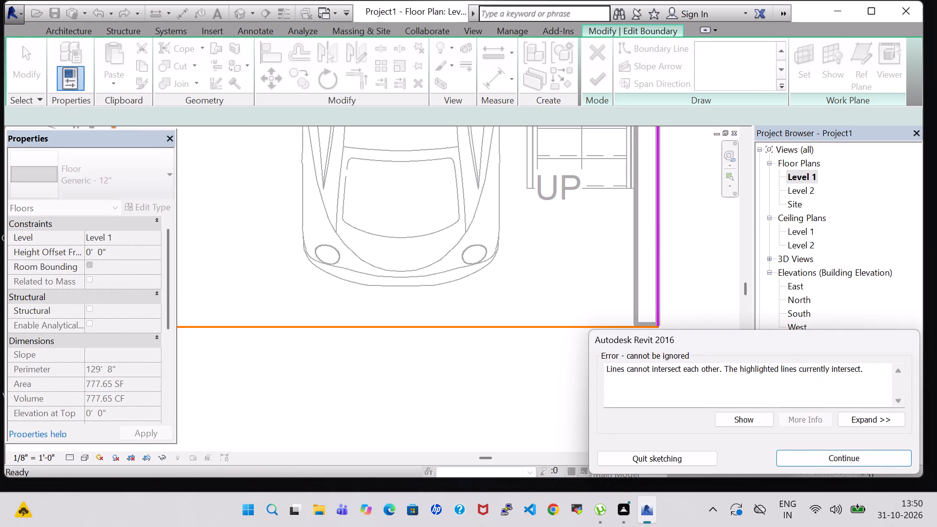
pyautogui.click(677, 461)
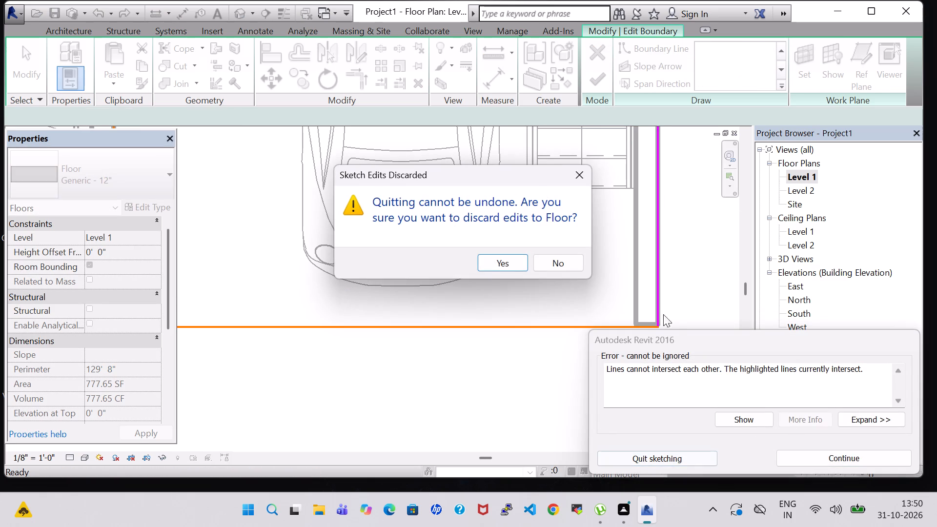
pyautogui.click(544, 259)
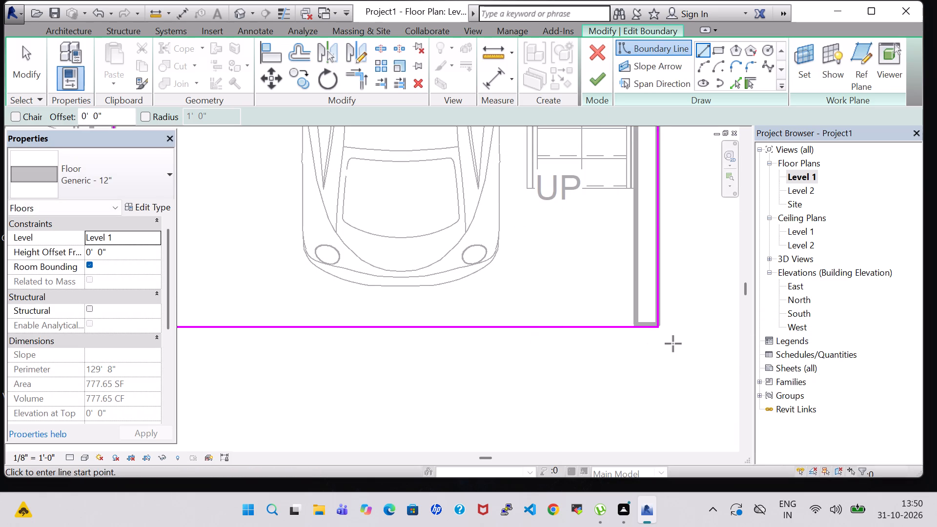
pyautogui.press('Escape')
pyautogui.click(647, 326)
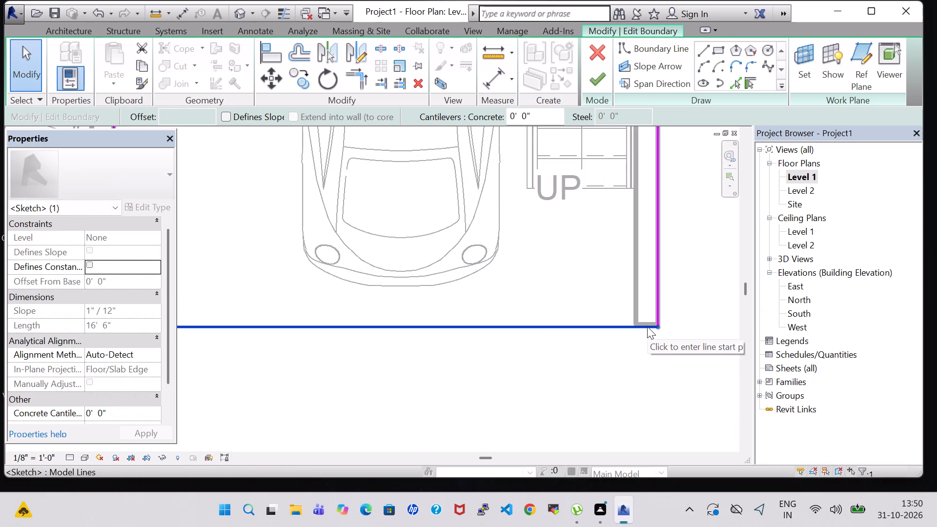
pyautogui.press('Up')
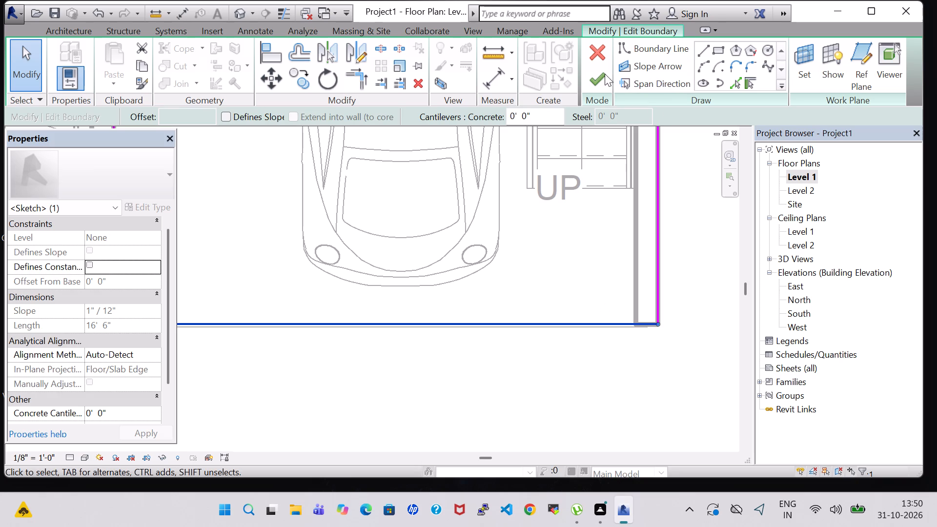
pyautogui.click(605, 74)
pyautogui.click(697, 456)
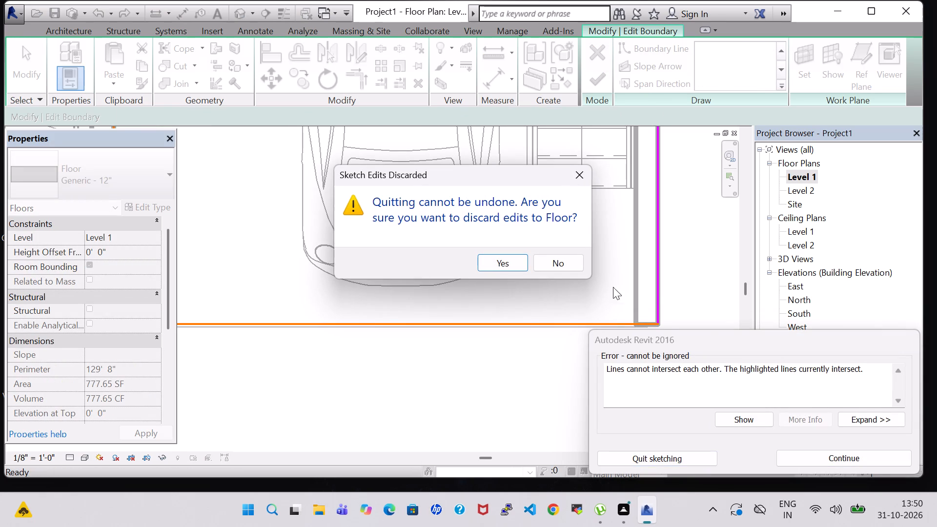
pyautogui.click(545, 266)
# Delete the boundary line between the kitchen and hall side and the parking, and finish the floor boundary edit.
pyautogui.click(491, 365)
pyautogui.scroll(-3, 616, 316)
pyautogui.scroll(-2, 445, 336)
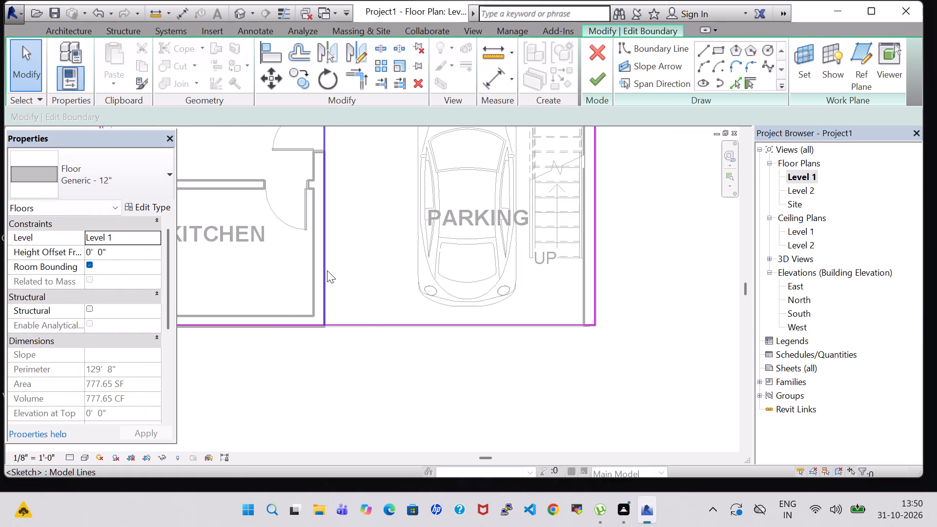
pyautogui.click(327, 270)
pyautogui.press('Delete')
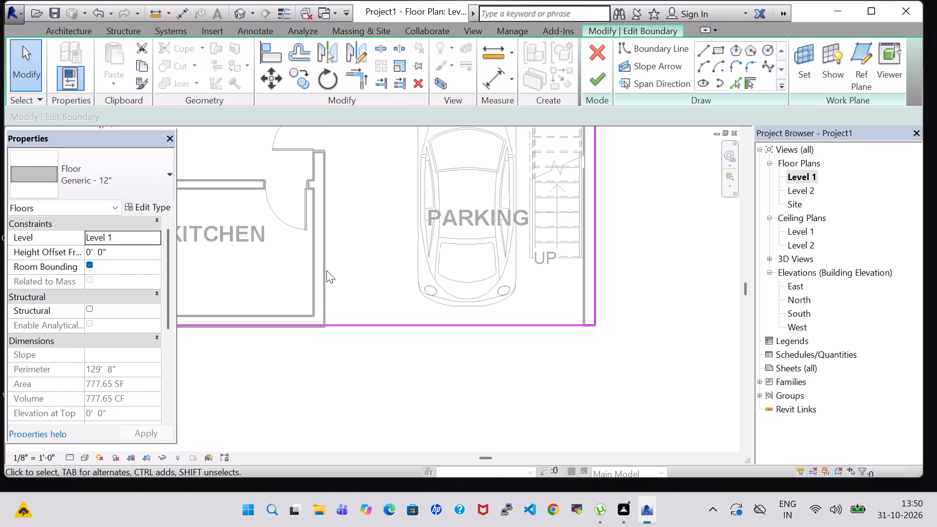
pyautogui.scroll(-5, 581, 308)
pyautogui.click(603, 77)
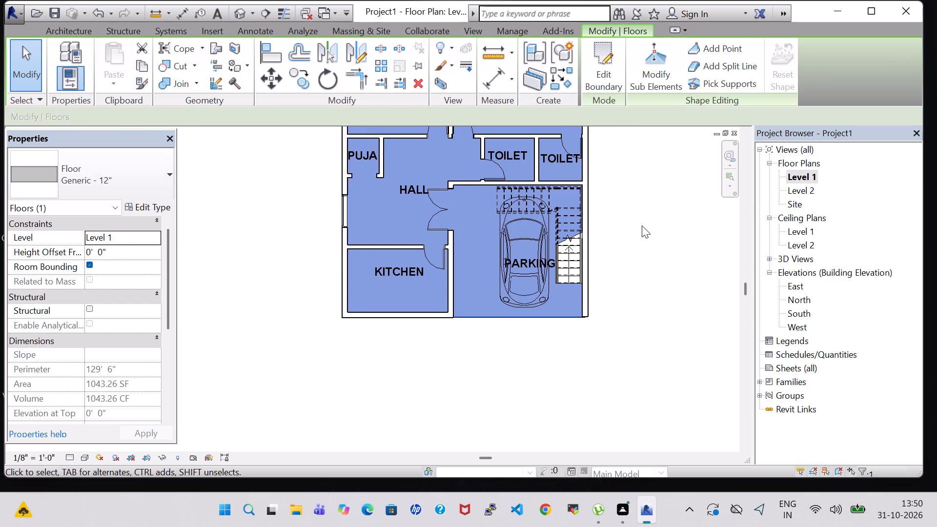
# Examine the floor under the parking and its front edge in the 3D view.
pyautogui.scroll(-1, 646, 245)
pyautogui.click(241, 11)
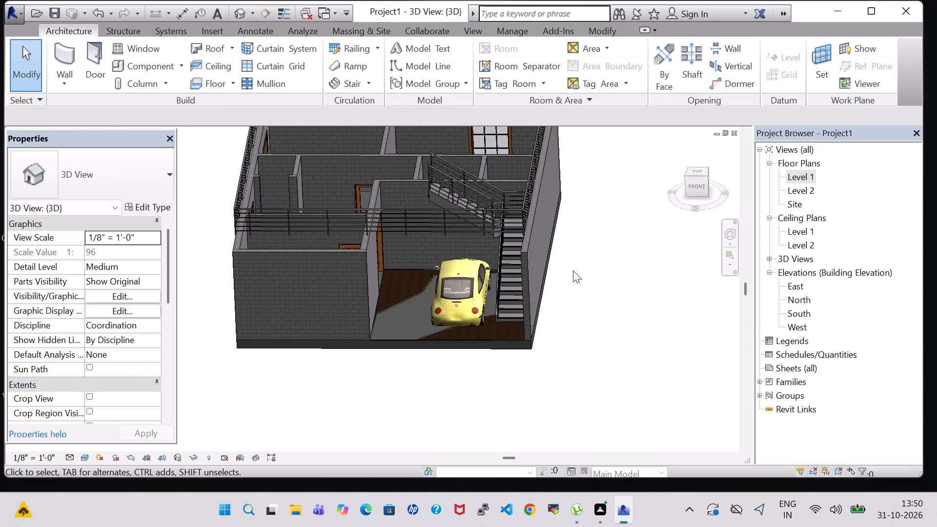
pyautogui.moveTo(628, 298); pyautogui.dragTo(603, 378, button='middle')
pyautogui.keyDown('shift'); pyautogui.moveTo(603, 378); pyautogui.dragTo(592, 370, button='middle'); pyautogui.keyUp('shift')
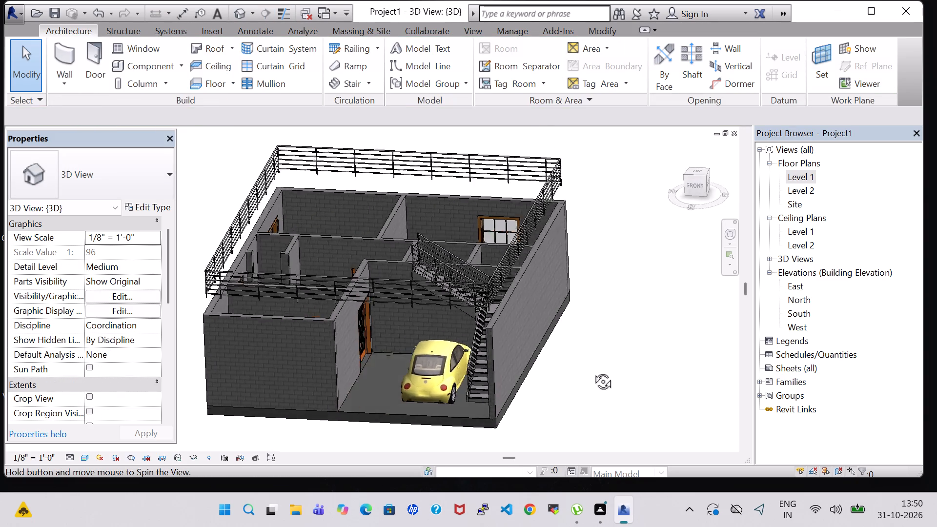
pyautogui.keyDown('shift'); pyautogui.moveTo(592, 370); pyautogui.dragTo(598, 401, button='middle'); pyautogui.keyUp('shift')
pyautogui.keyDown('shift'); pyautogui.middleClick(598, 401); pyautogui.keyUp('shift')
# In the Level 1 plan, view the type properties of the east bedroom's north-wall window, closing its opened family without saving.
pyautogui.doubleClick(813, 176)
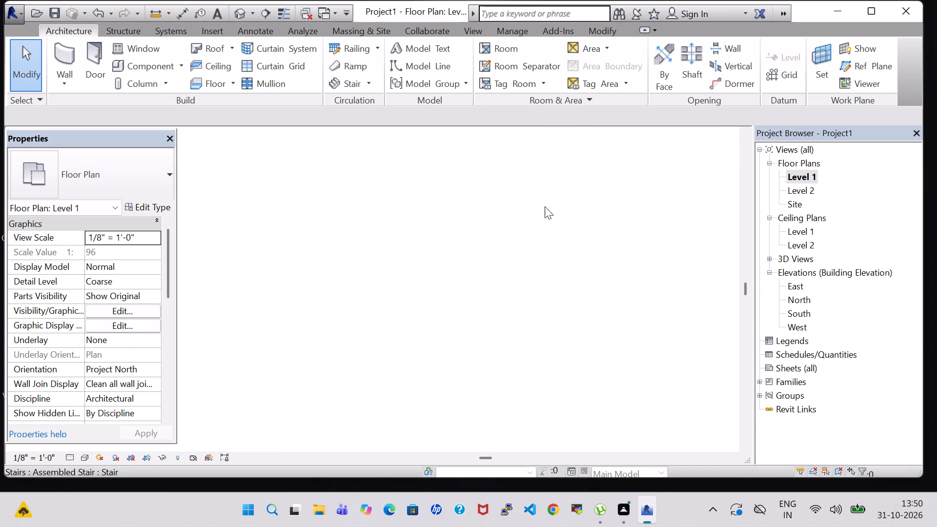
pyautogui.scroll(-2, 545, 206)
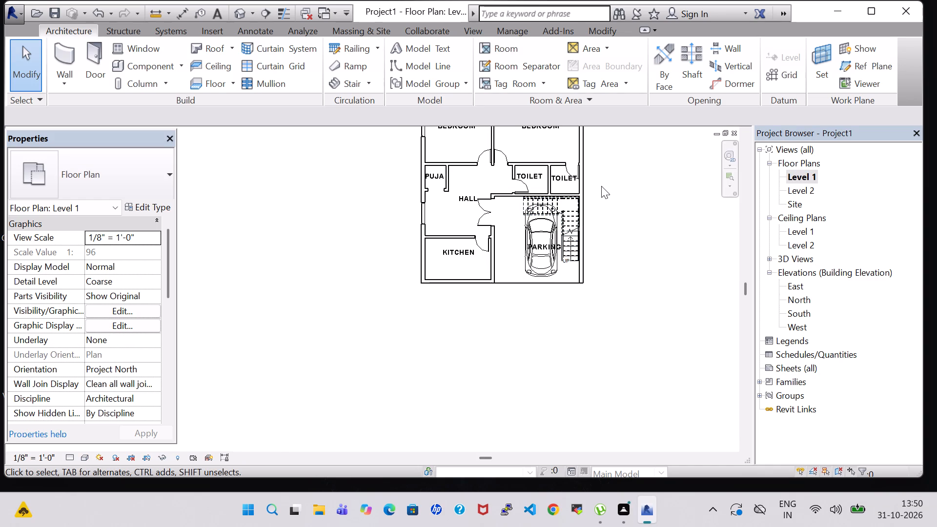
pyautogui.scroll(1, 601, 186)
pyautogui.moveTo(601, 186); pyautogui.dragTo(535, 339, button='middle')
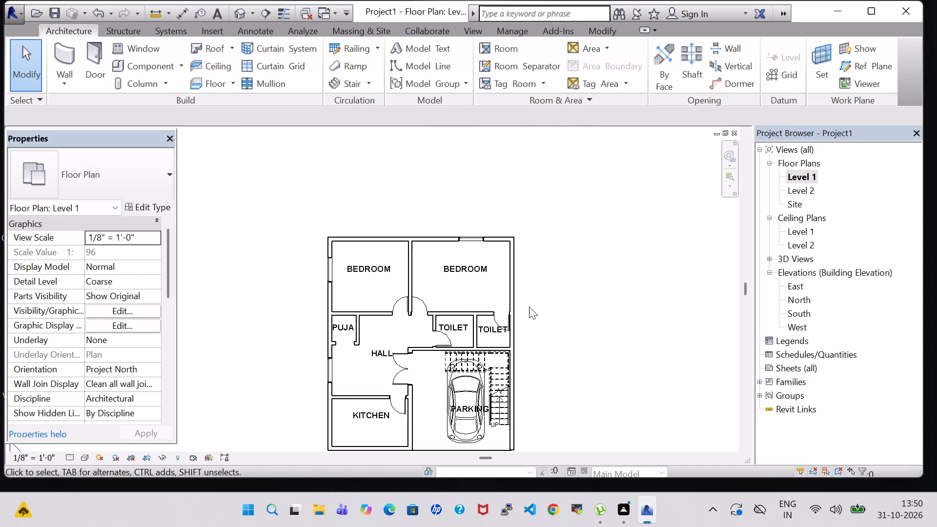
pyautogui.click(470, 235)
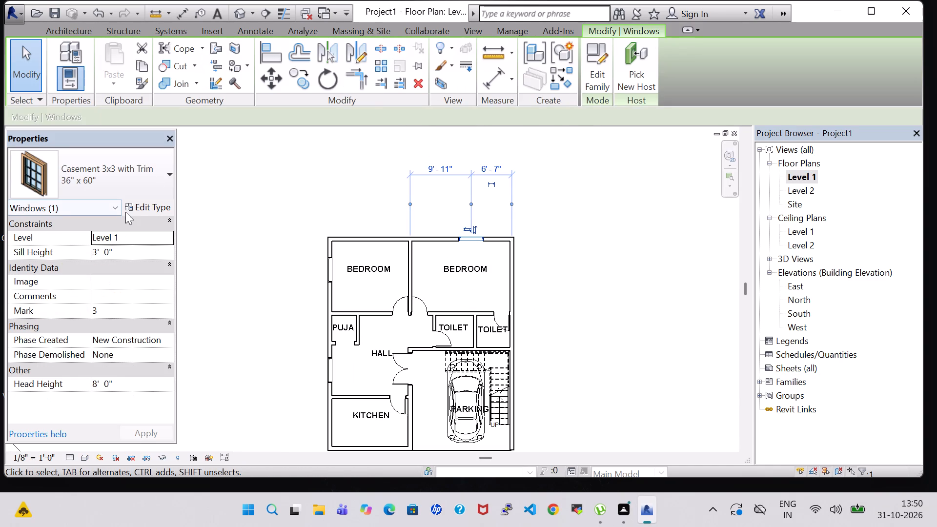
pyautogui.click(126, 212)
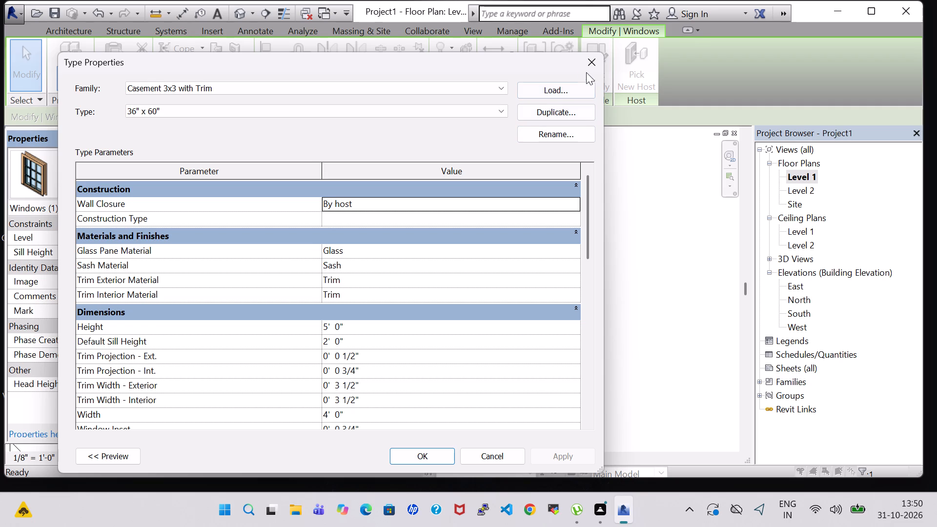
pyautogui.doubleClick(591, 67)
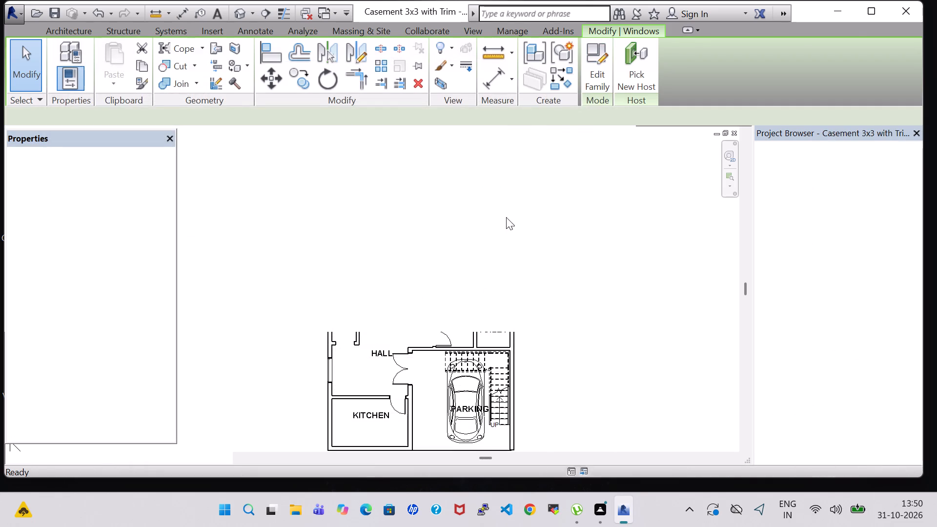
pyautogui.click(736, 134)
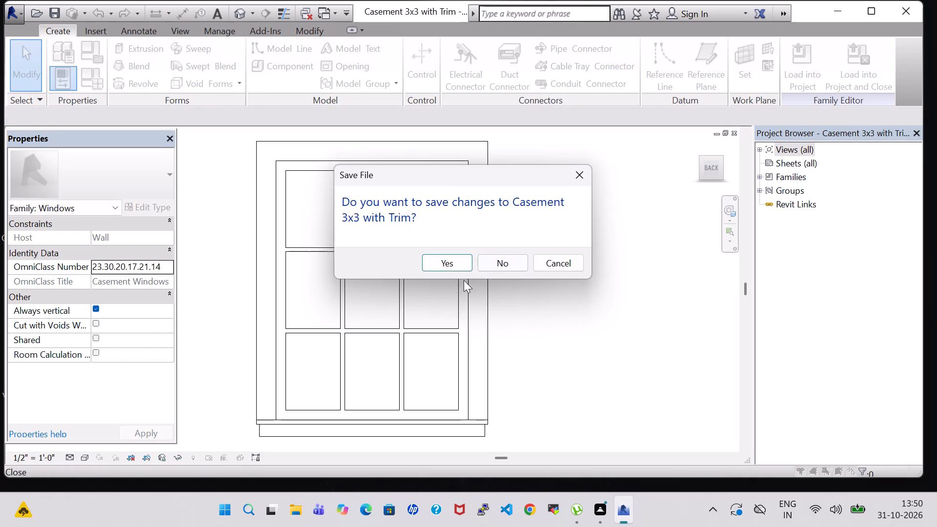
pyautogui.click(507, 261)
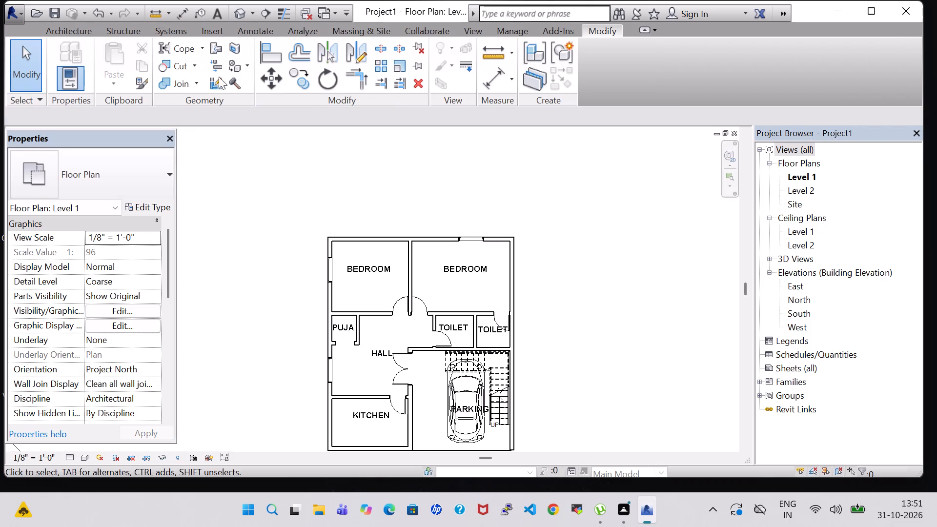
# Place Casement 3x3 with Trim 36" x 48" windows in the east bedroom's outer side wall and centred in the west bedroom's north wall.
pyautogui.click(81, 33)
pyautogui.click(136, 53)
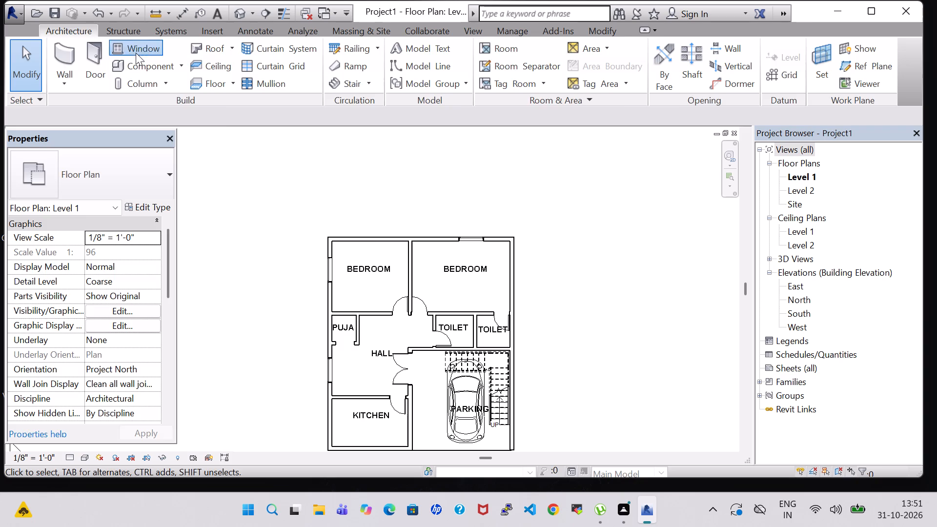
pyautogui.scroll(4, 463, 285)
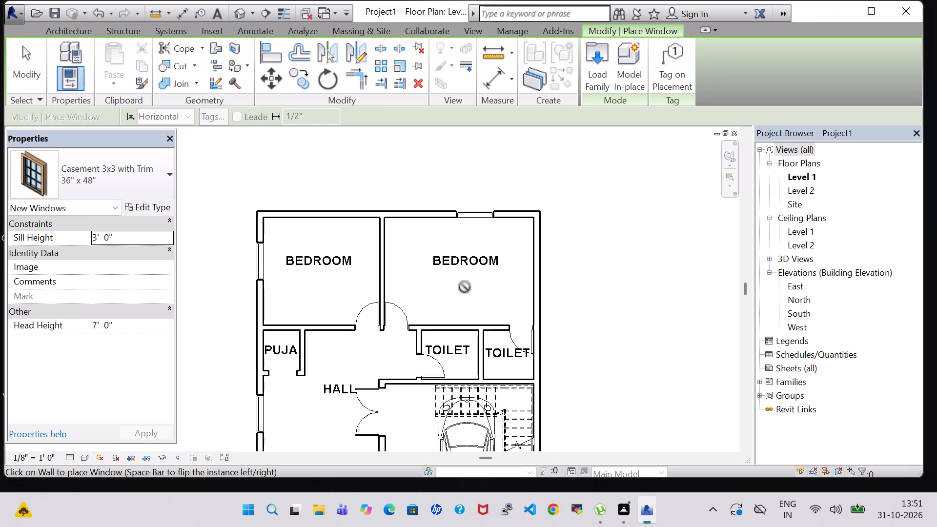
pyautogui.scroll(2, 465, 287)
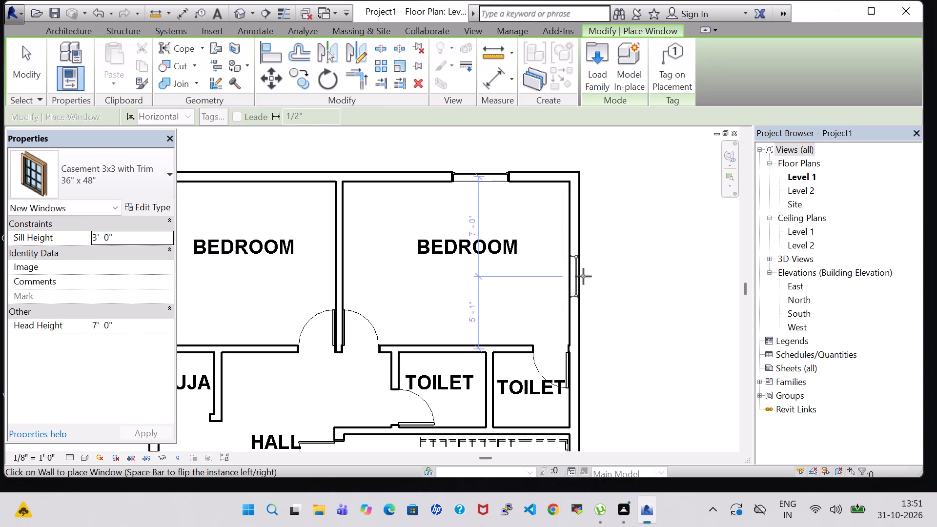
pyautogui.click(583, 270)
pyautogui.scroll(-3, 342, 277)
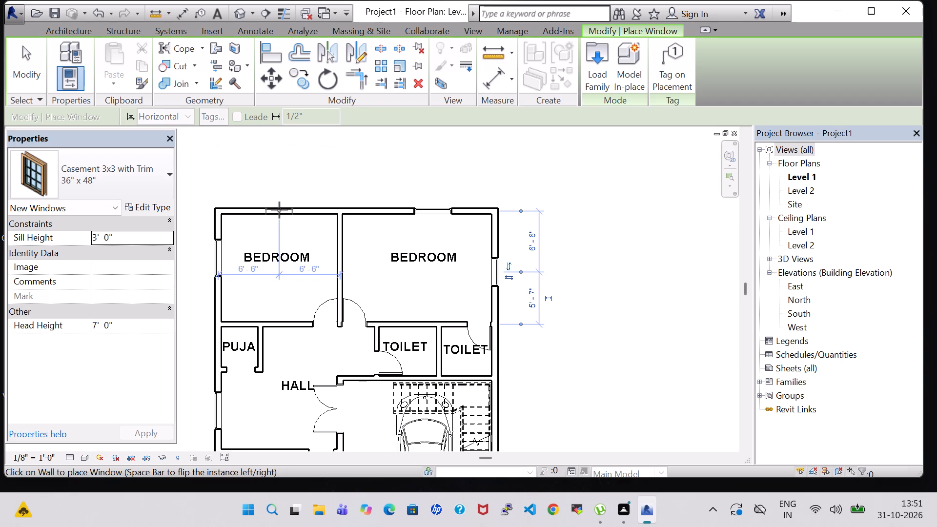
pyautogui.click(279, 210)
pyautogui.press('Escape')
pyautogui.press('Escape')
# Change the type of the two new bedroom windows to Casement 3x3 with Trim 36" x 60".
pyautogui.click(283, 210)
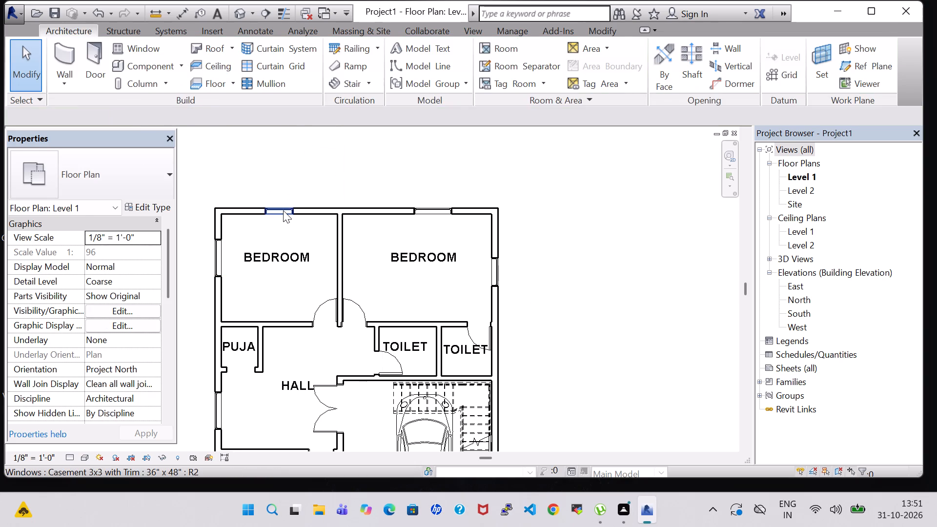
pyautogui.click(143, 189)
pyautogui.click(101, 244)
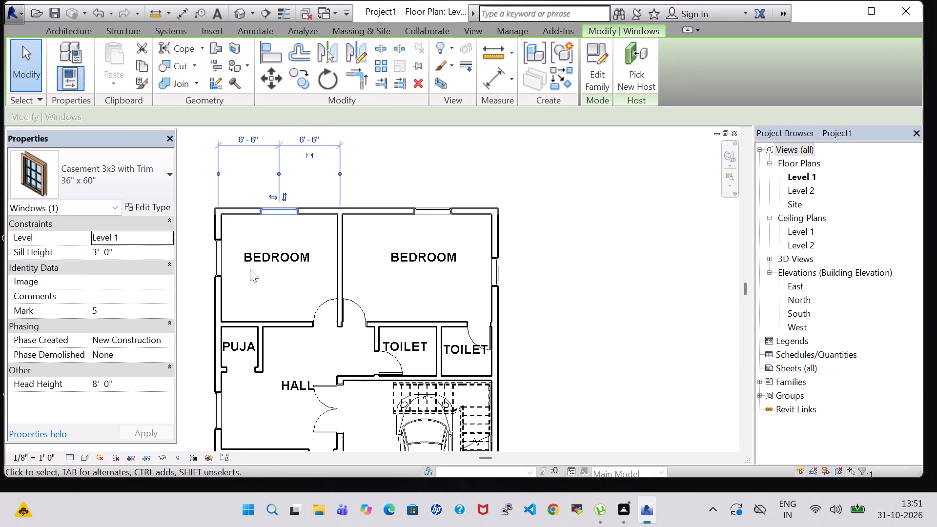
pyautogui.click(494, 275)
pyautogui.click(115, 171)
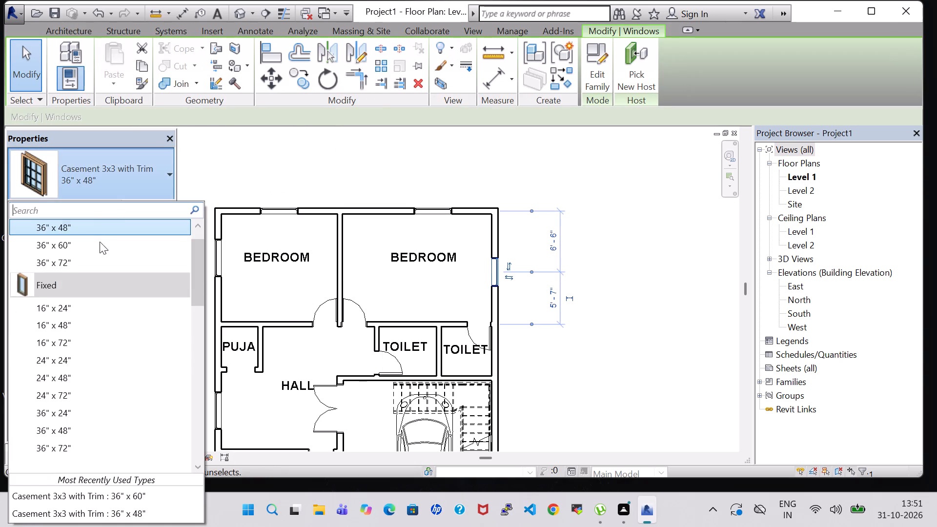
pyautogui.click(99, 244)
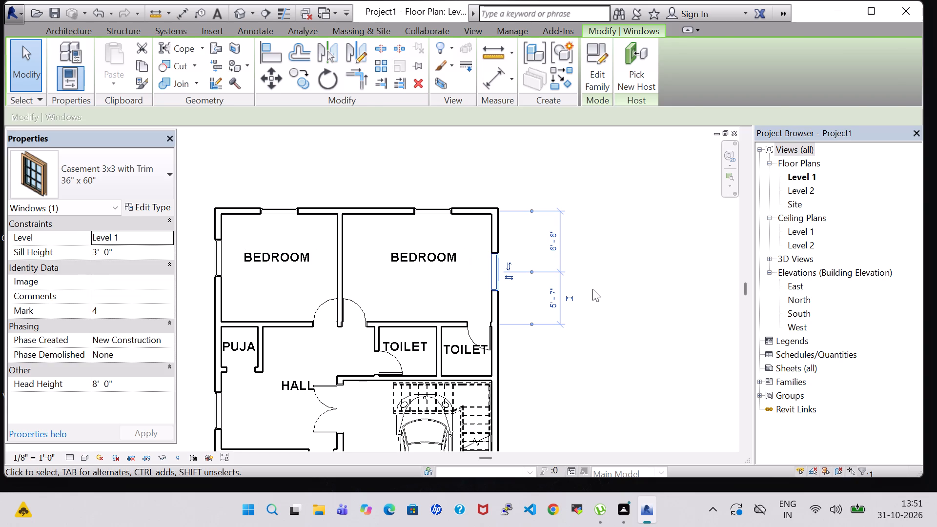
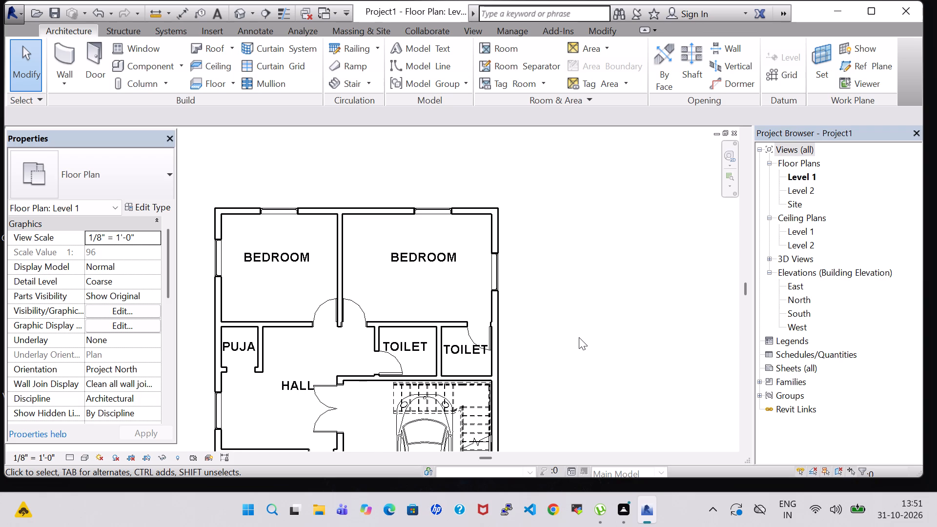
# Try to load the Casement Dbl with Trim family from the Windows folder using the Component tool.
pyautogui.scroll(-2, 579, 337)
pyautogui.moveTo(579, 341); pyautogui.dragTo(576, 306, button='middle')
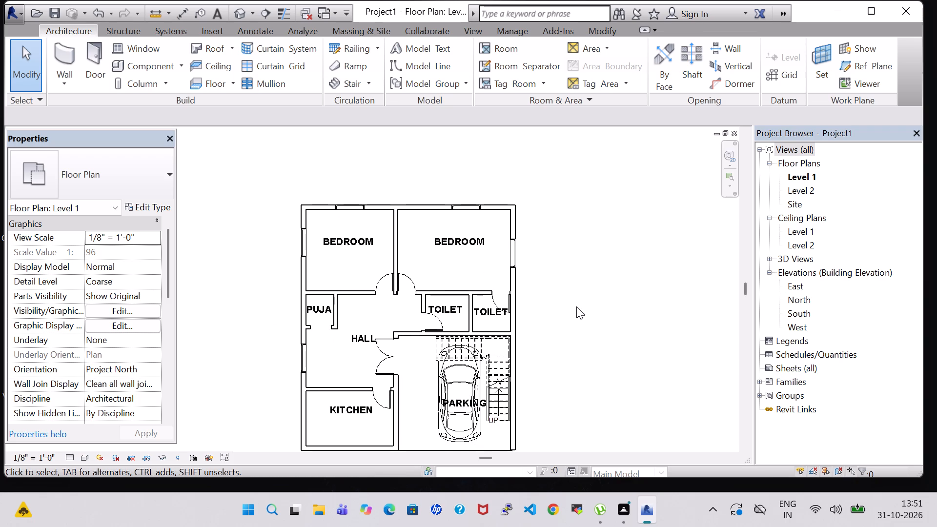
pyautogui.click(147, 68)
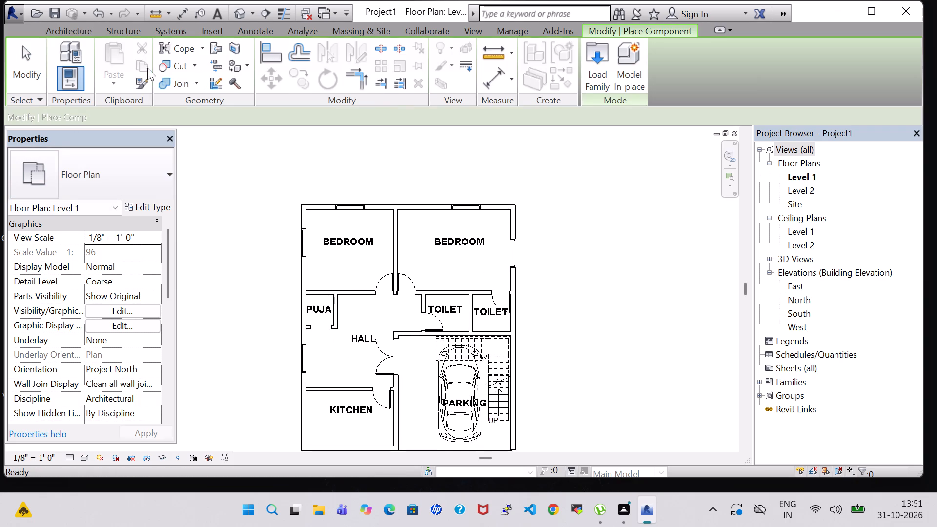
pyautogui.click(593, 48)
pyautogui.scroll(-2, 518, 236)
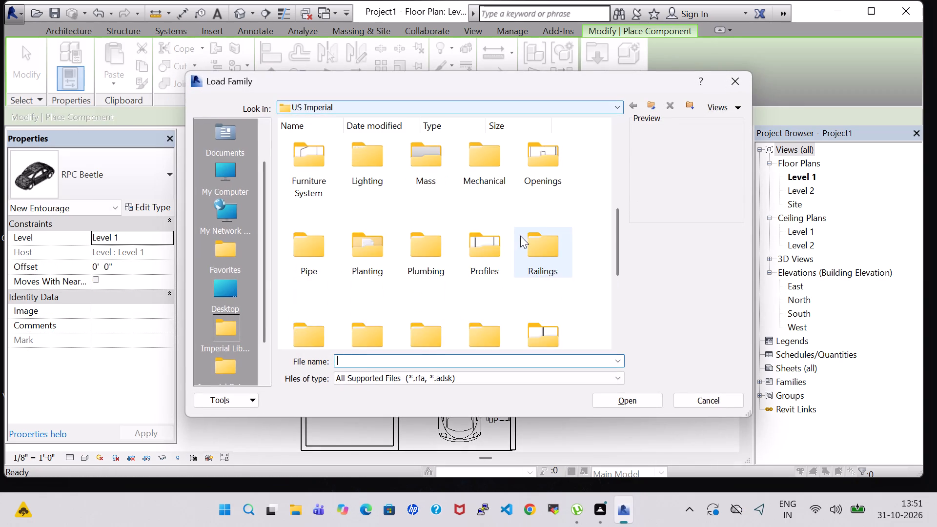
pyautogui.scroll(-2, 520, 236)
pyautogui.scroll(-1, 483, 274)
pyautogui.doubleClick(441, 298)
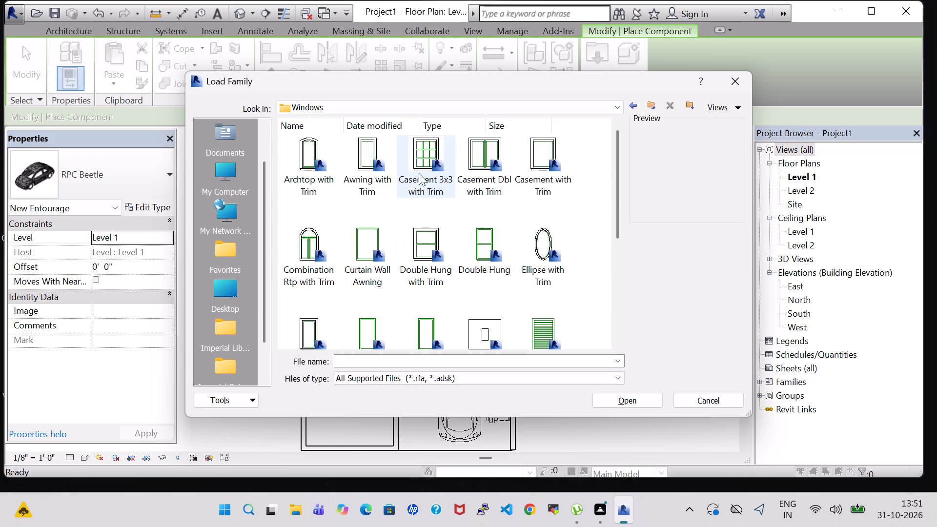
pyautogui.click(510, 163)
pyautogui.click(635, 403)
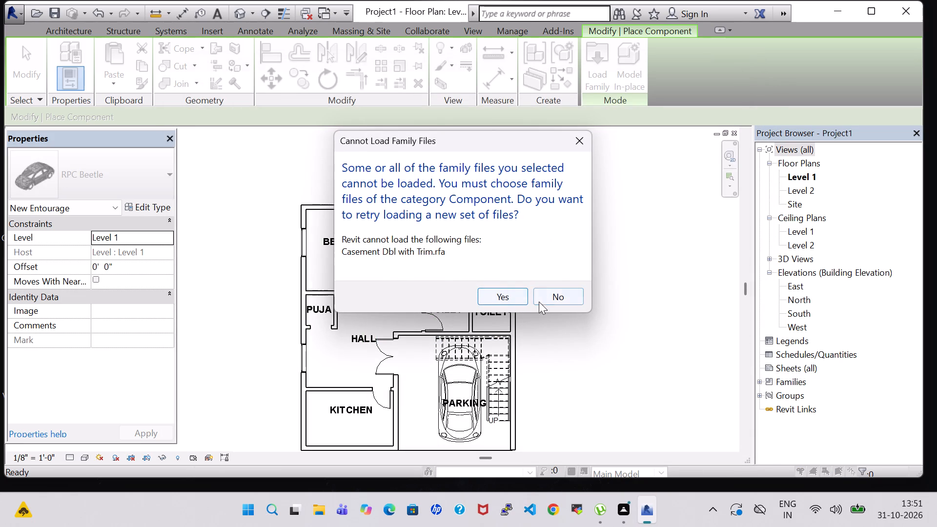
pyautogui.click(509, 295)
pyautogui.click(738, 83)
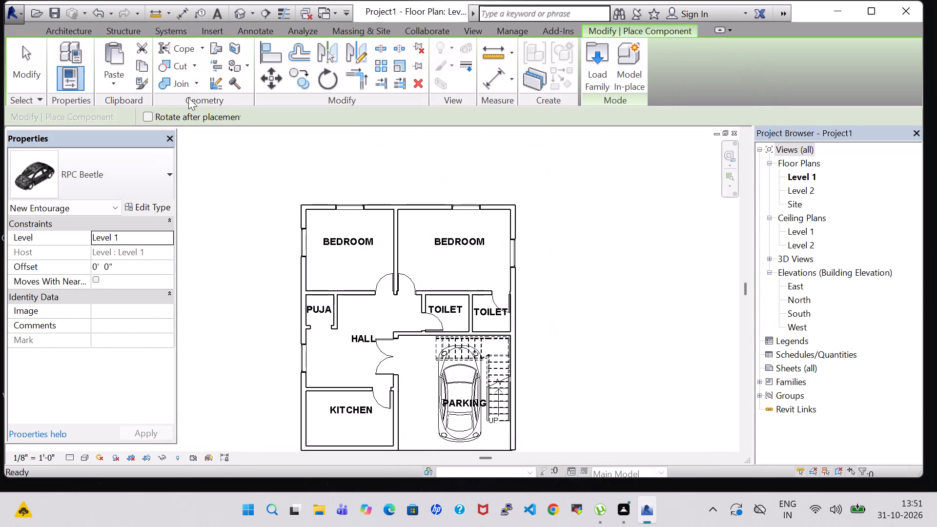
# Load the Casement Dbl with Trim family from the Windows folder using the Window tool.
pyautogui.click(60, 28)
pyautogui.click(121, 40)
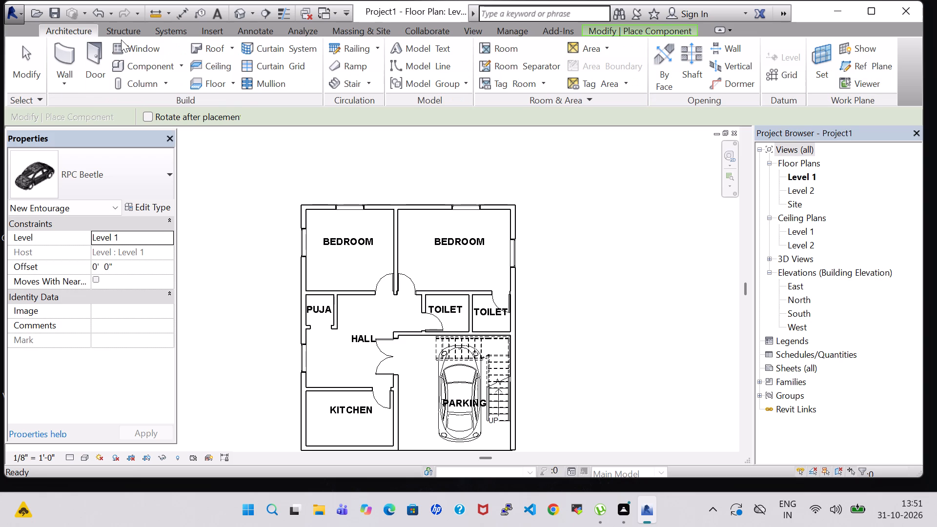
pyautogui.click(122, 42)
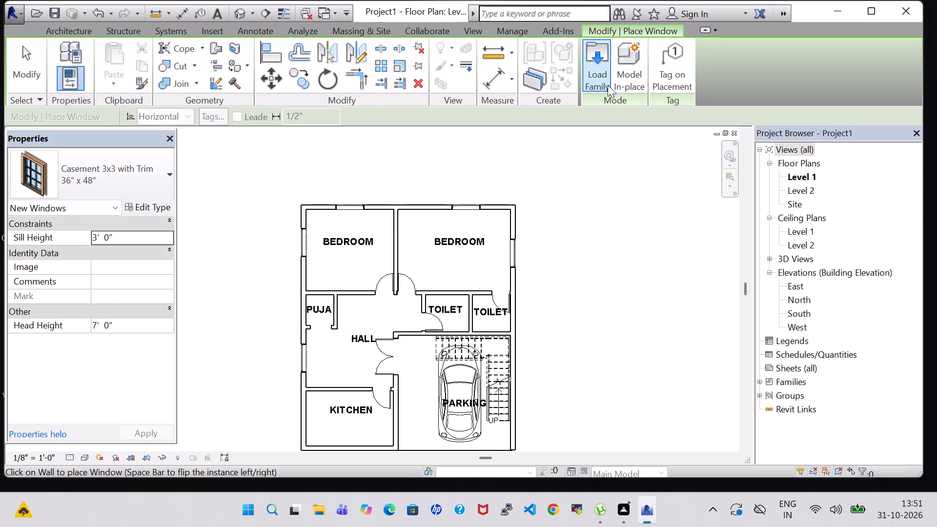
pyautogui.click(594, 81)
pyautogui.scroll(-5, 501, 324)
pyautogui.doubleClick(442, 320)
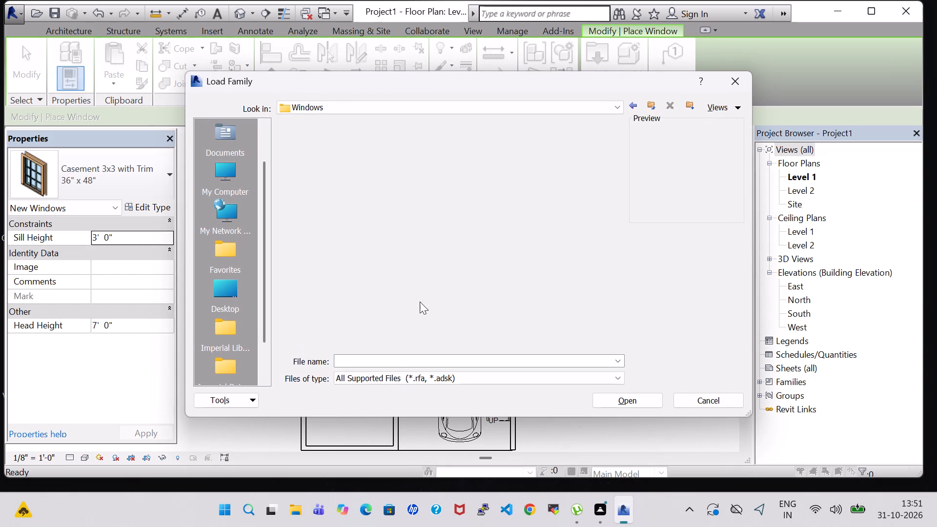
pyautogui.scroll(-4, 394, 239)
pyautogui.scroll(3, 395, 232)
pyautogui.scroll(-2, 472, 236)
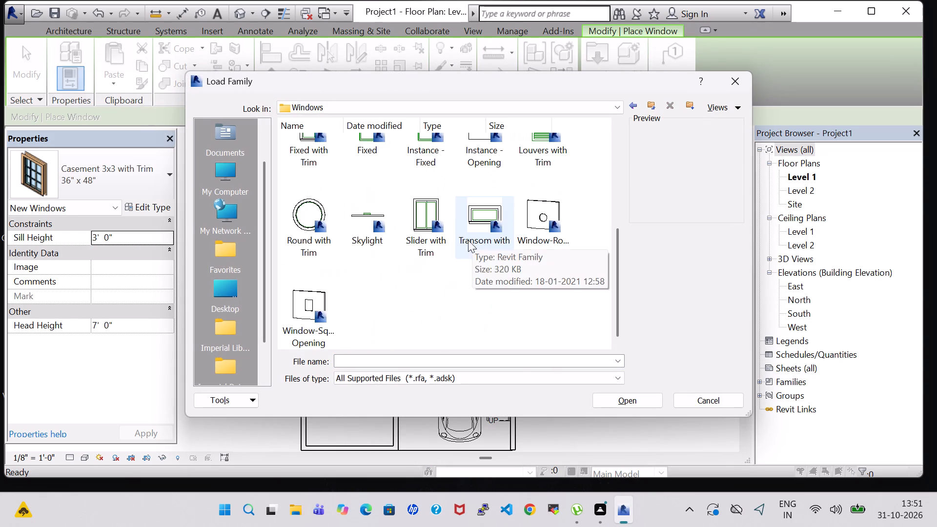
pyautogui.scroll(3, 428, 248)
pyautogui.scroll(-1, 424, 265)
pyautogui.scroll(1, 431, 282)
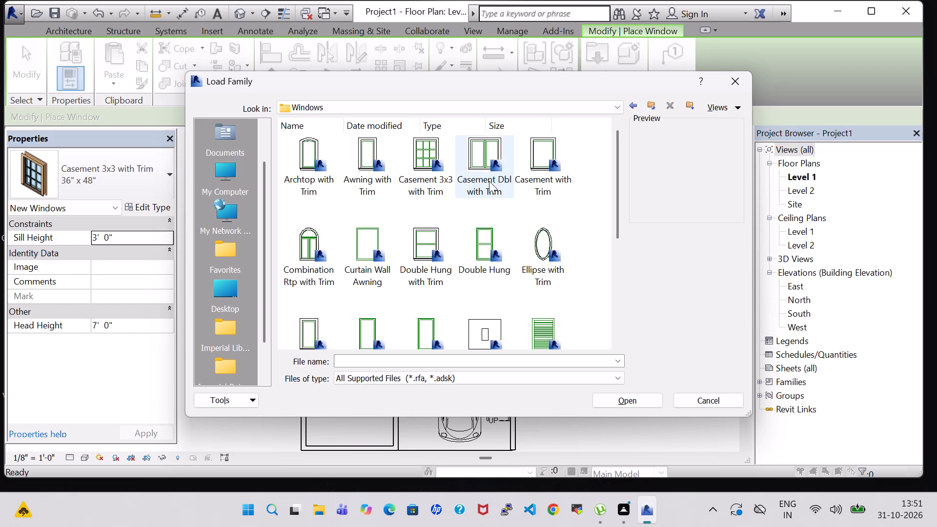
pyautogui.click(489, 166)
pyautogui.click(612, 403)
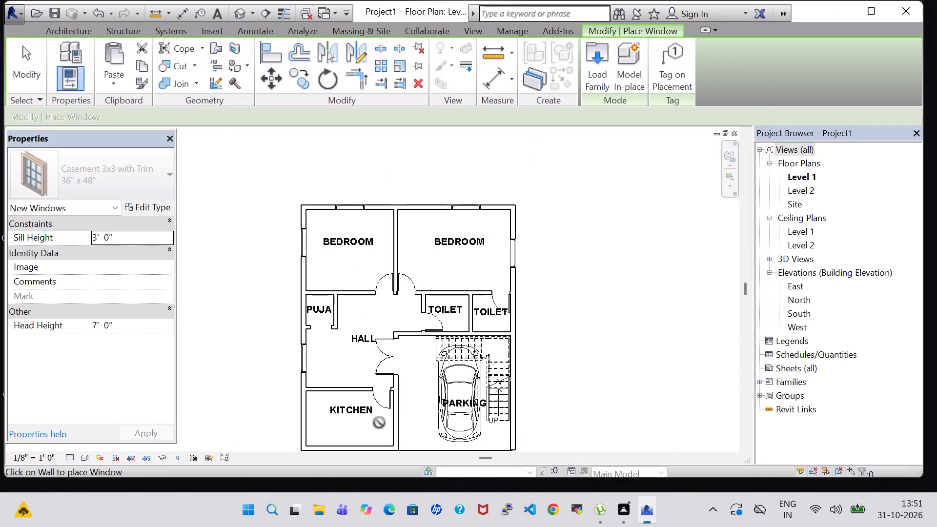
# Place a 48" x 48" Casement Dbl with Trim window centred in the kitchen's bottom exterior wall, 6'-6" from each end.
pyautogui.moveTo(379, 423); pyautogui.dragTo(405, 330, button='middle')
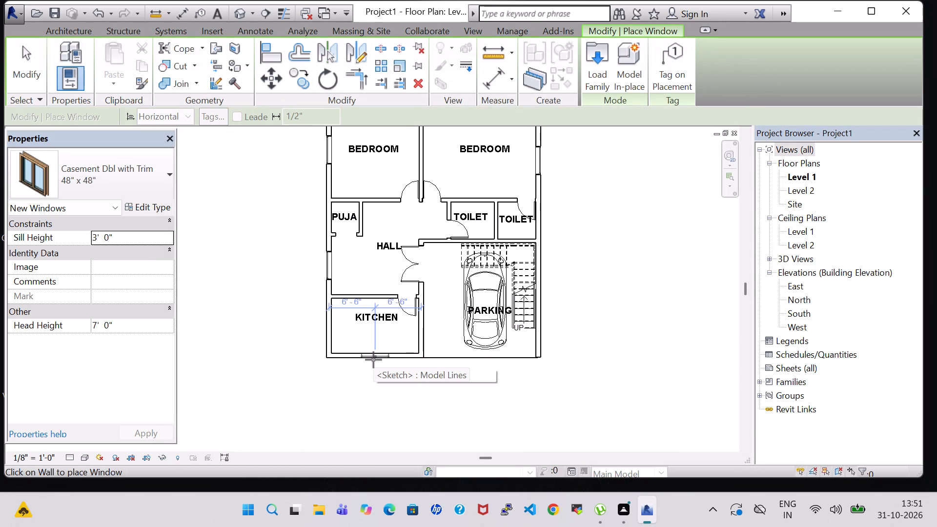
pyautogui.click(373, 360)
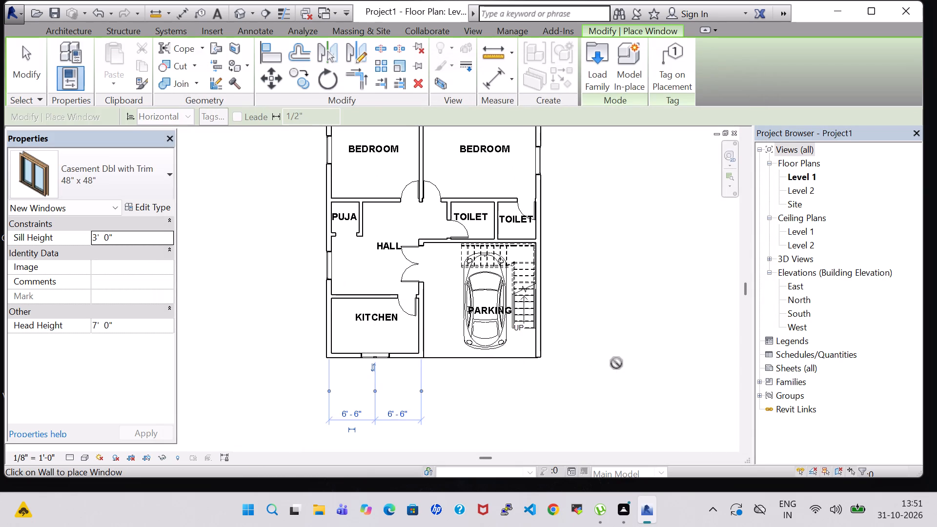
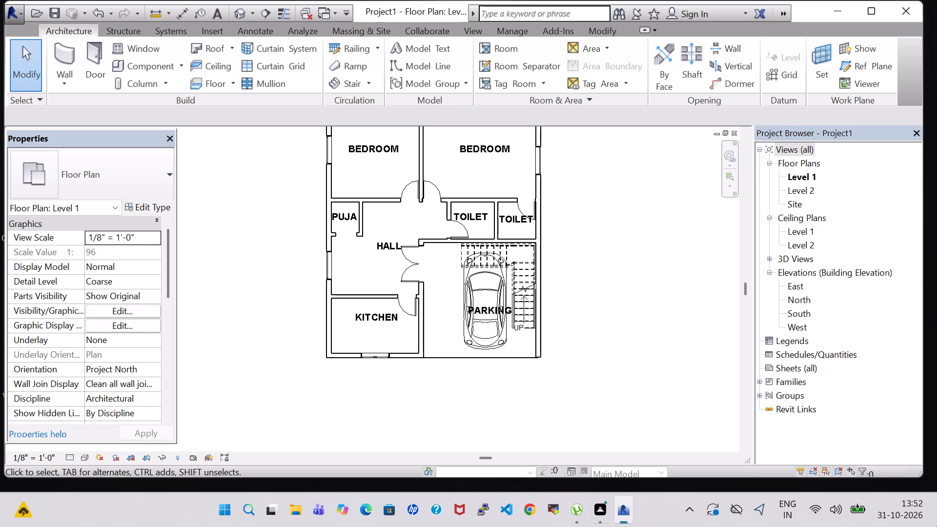
# Load the Transom with Trim family from the Windows folder using the Window tool.
pyautogui.click(137, 63)
pyautogui.click(64, 27)
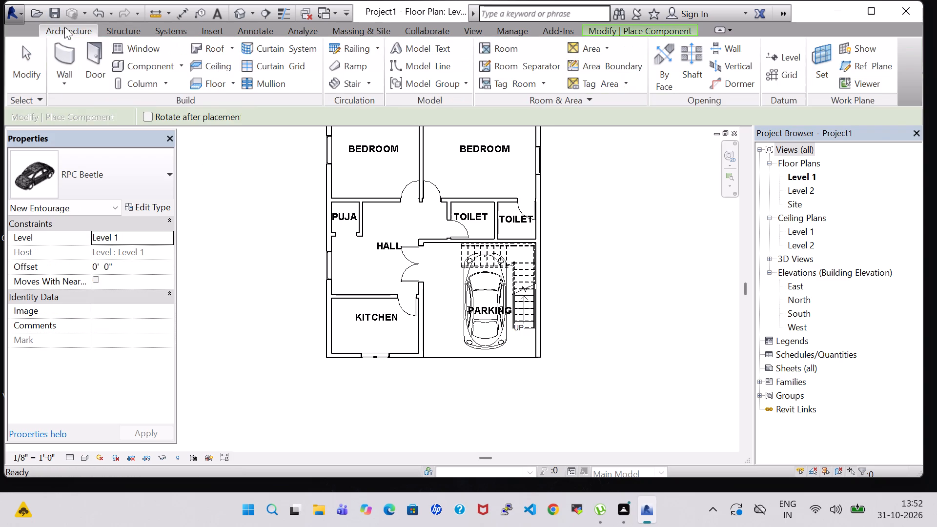
pyautogui.click(116, 44)
pyautogui.click(593, 65)
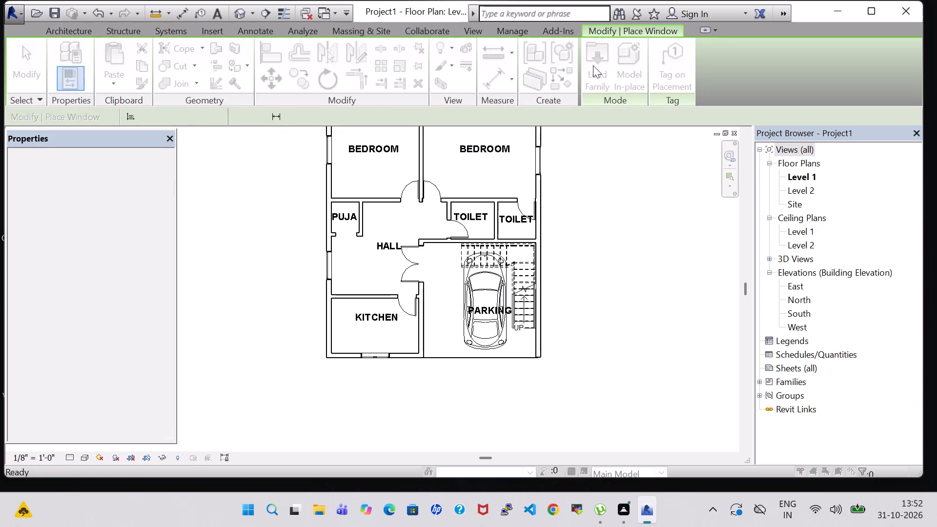
pyautogui.scroll(-4, 550, 181)
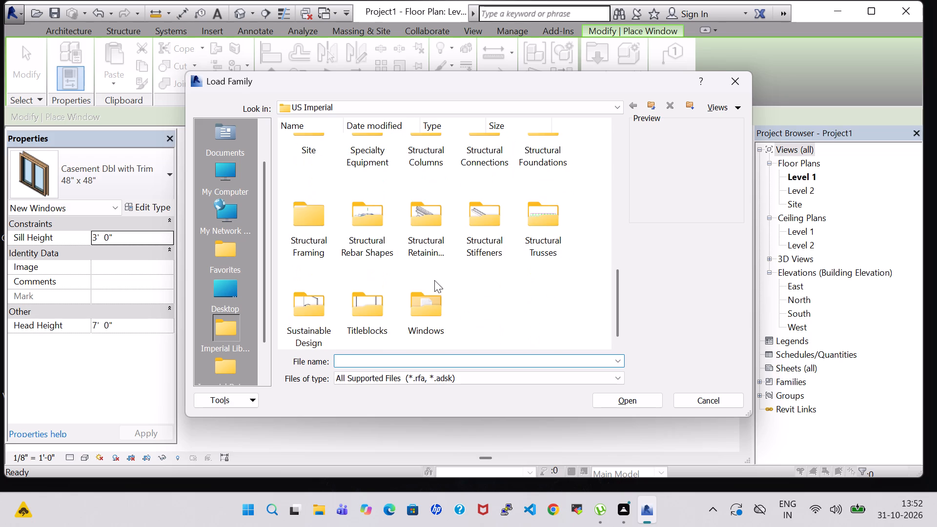
pyautogui.doubleClick(430, 297)
pyautogui.scroll(-2, 432, 187)
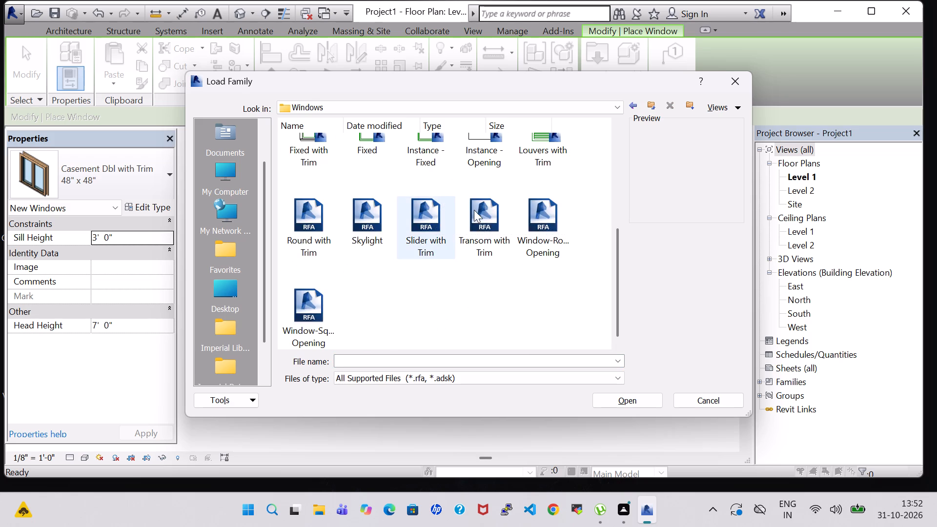
pyautogui.click(482, 214)
pyautogui.click(647, 392)
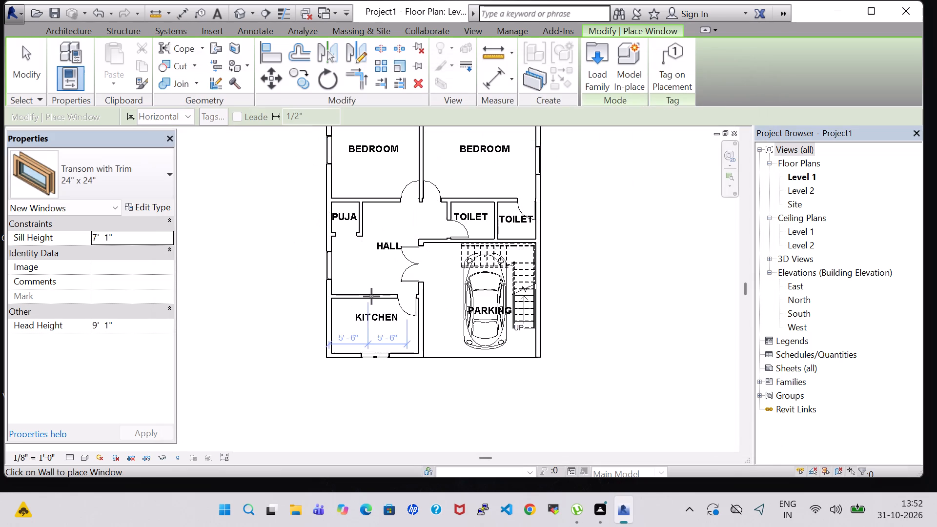
# Place a 24" x 24" Transom with Trim window in the outer toilet's exterior wall, about 4'-0" from the bedroom-side wall and 1'-9" from the parking-side wall.
pyautogui.scroll(4, 371, 296)
pyautogui.moveTo(631, 256); pyautogui.dragTo(530, 375, button='middle')
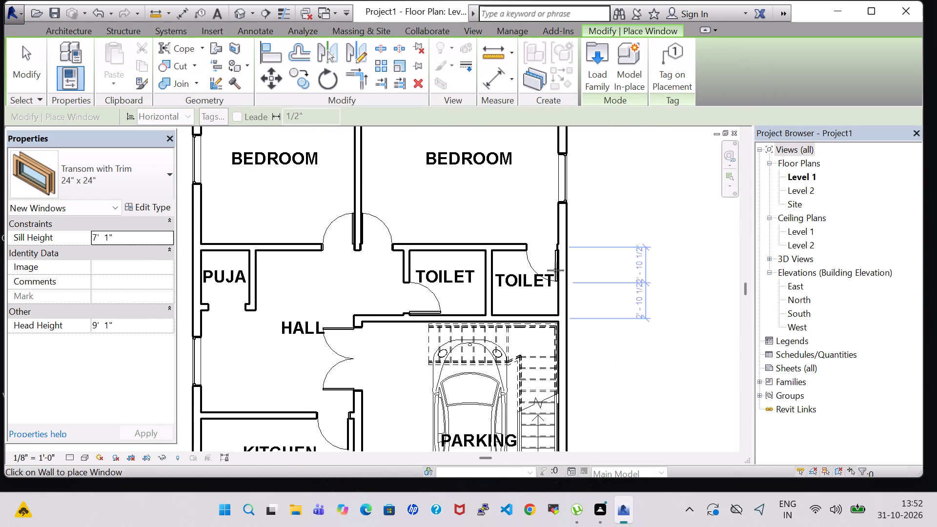
pyautogui.click(562, 297)
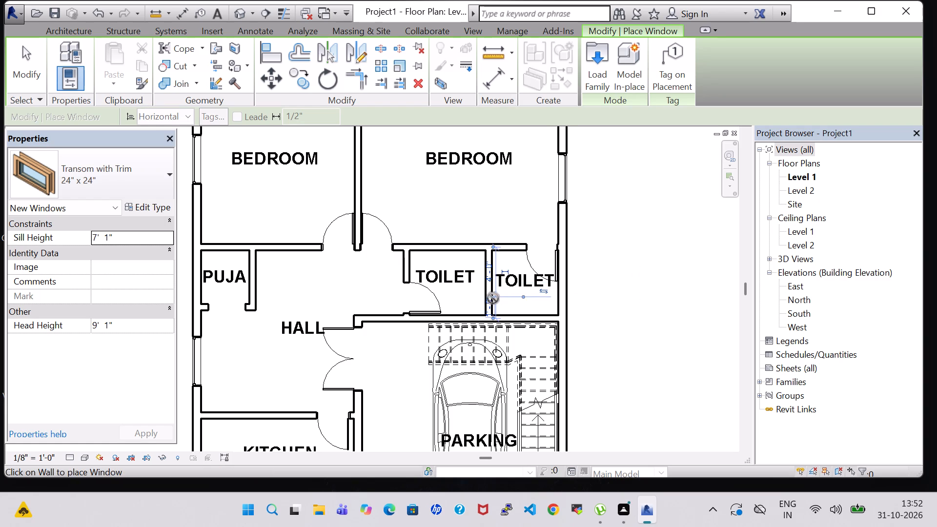
pyautogui.press('Escape')
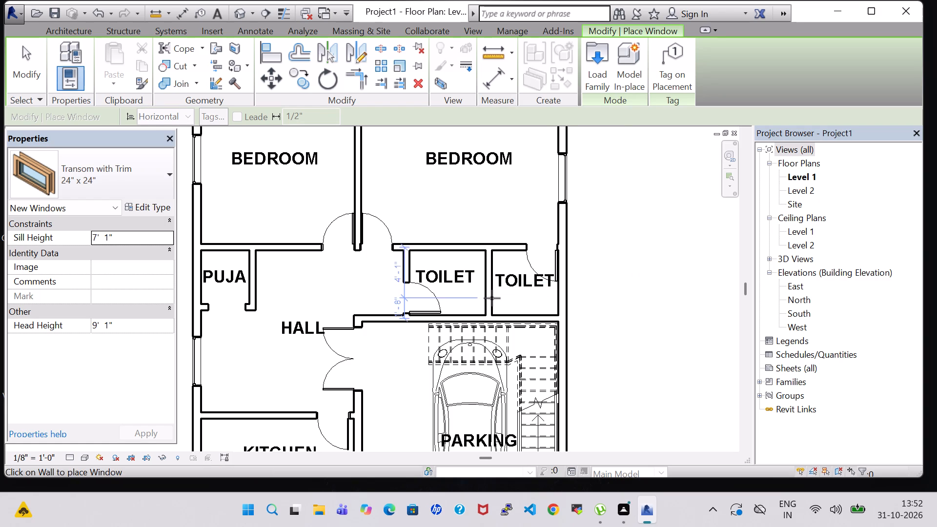
# Place a second 24" x 24" transom window in the partition between the toilets, about 4'-4" from the bedroom-side wall and 1'-5" from the parking-side wall.
pyautogui.scroll(5, 491, 298)
pyautogui.click(484, 304)
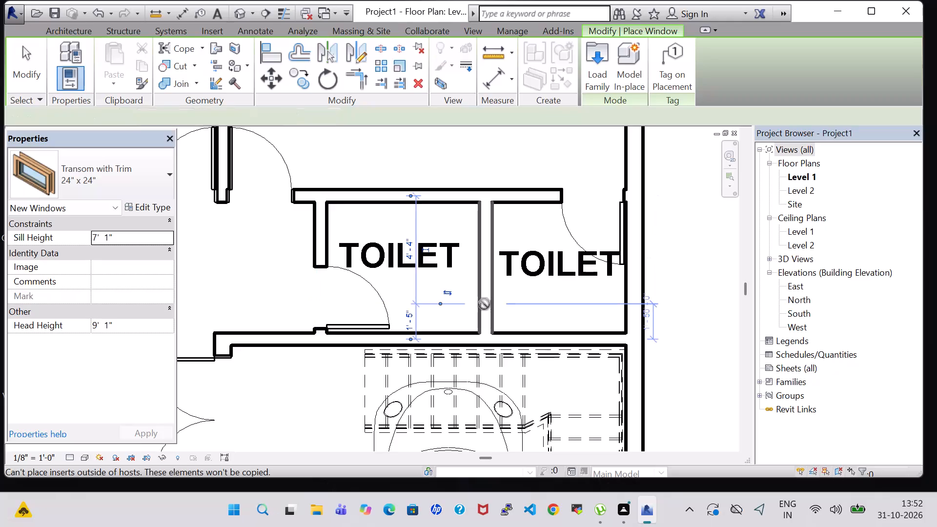
pyautogui.scroll(-4, 485, 304)
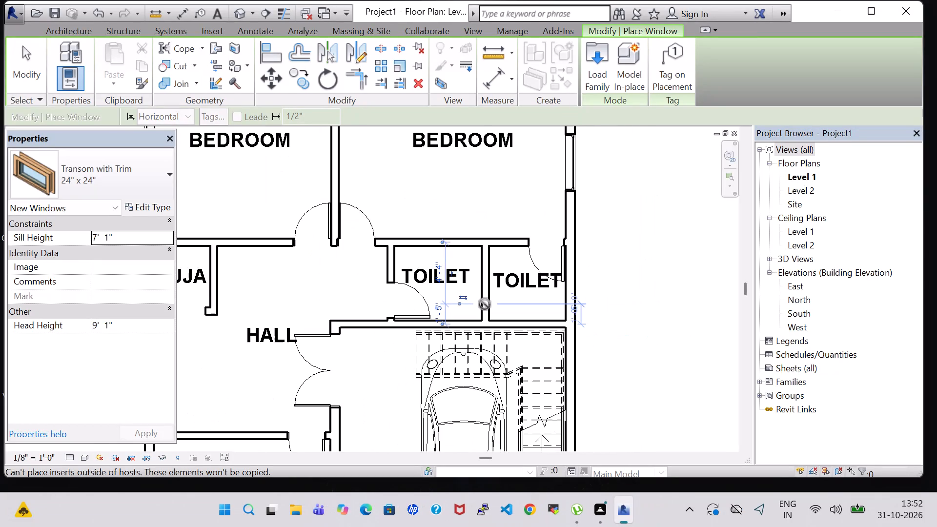
pyautogui.press('Escape')
pyautogui.press('Escape')
pyautogui.press('Escape')
pyautogui.press('Escape')
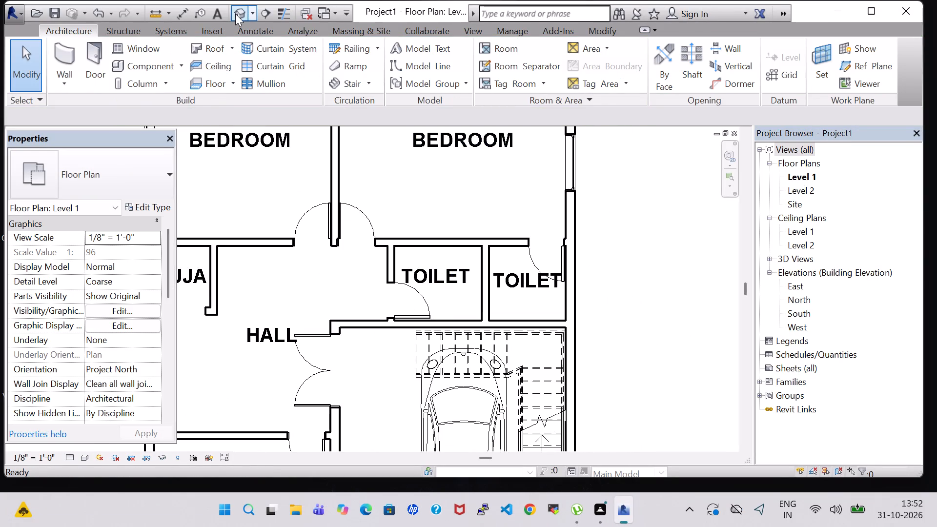
# Inspect the placed kitchen and toilet windows from several angles in the 3D view of the house.
pyautogui.click(235, 14)
pyautogui.keyDown('shift'); pyautogui.moveTo(602, 302); pyautogui.dragTo(524, 399, button='middle'); pyautogui.keyUp('shift')
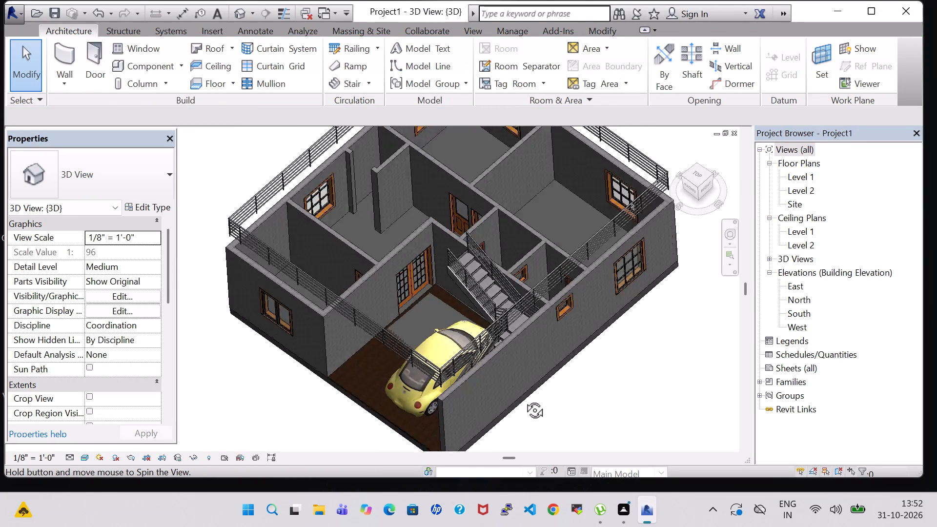
pyautogui.keyDown('shift'); pyautogui.moveTo(524, 399); pyautogui.dragTo(591, 295, button='middle'); pyautogui.keyUp('shift')
pyautogui.keyDown('shift'); pyautogui.moveTo(562, 376); pyautogui.dragTo(617, 311, button='middle'); pyautogui.keyUp('shift')
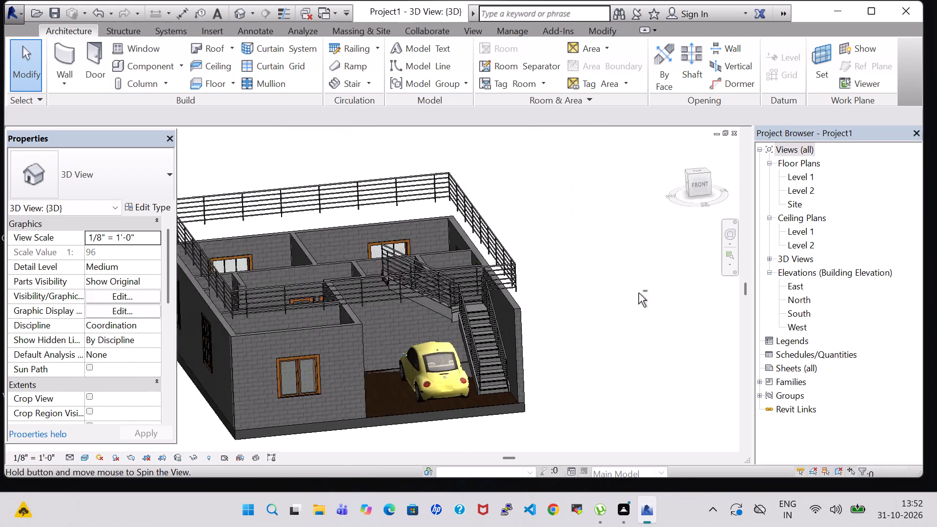
pyautogui.keyDown('shift'); pyautogui.middleClick(654, 283); pyautogui.keyUp('shift')
pyautogui.keyDown('shift'); pyautogui.moveTo(613, 294); pyautogui.dragTo(566, 397, button='middle'); pyautogui.keyUp('shift')
pyautogui.keyDown('shift'); pyautogui.middleClick(566, 397); pyautogui.keyUp('shift')
# Return to the Level 1 floor plan and load the Round with Trim family from the Windows folder using the Window tool.
pyautogui.doubleClick(801, 174)
pyautogui.scroll(-2, 423, 228)
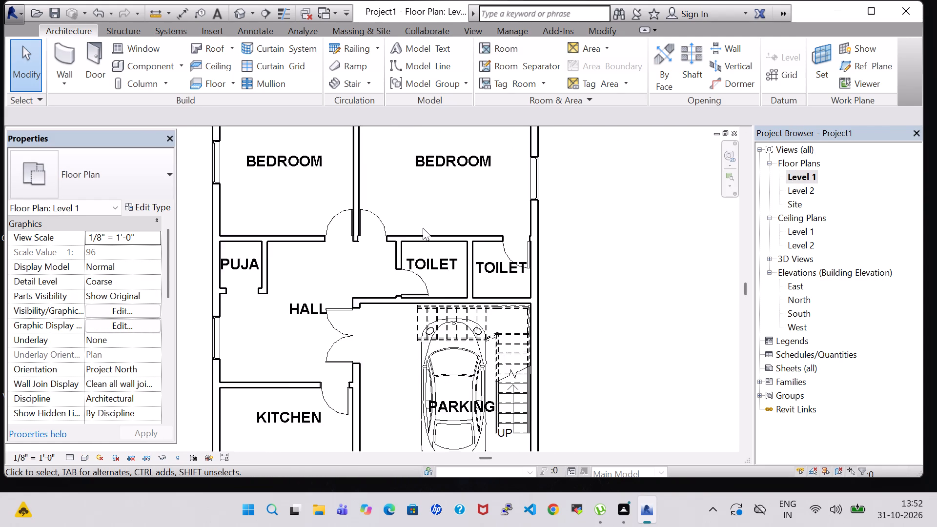
pyautogui.scroll(-1, 423, 228)
pyautogui.click(136, 52)
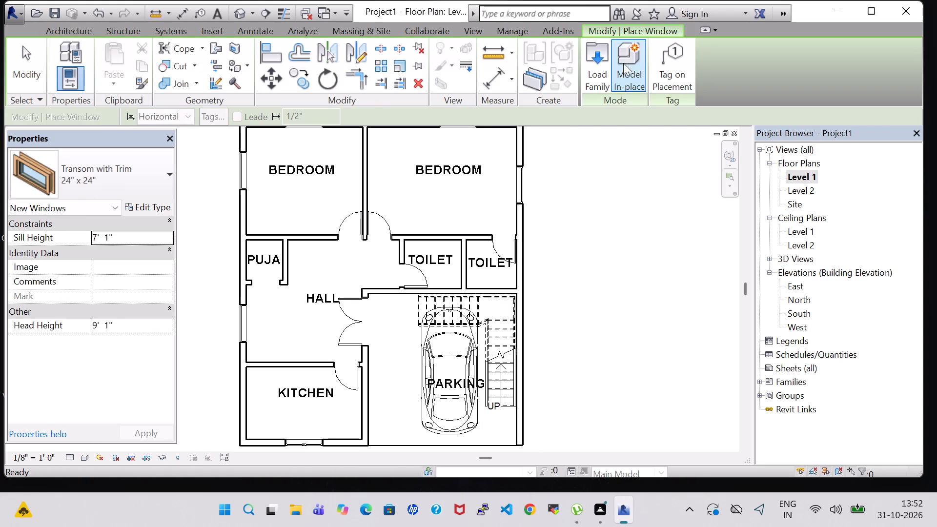
pyautogui.click(609, 66)
pyautogui.scroll(-4, 493, 211)
pyautogui.scroll(4, 493, 211)
pyautogui.scroll(-3, 491, 213)
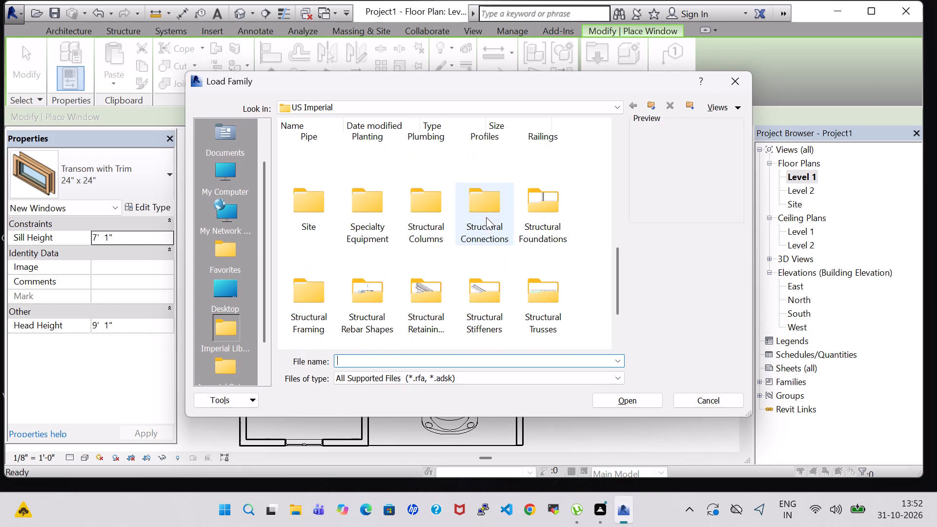
pyautogui.scroll(-3, 418, 279)
pyautogui.doubleClick(424, 305)
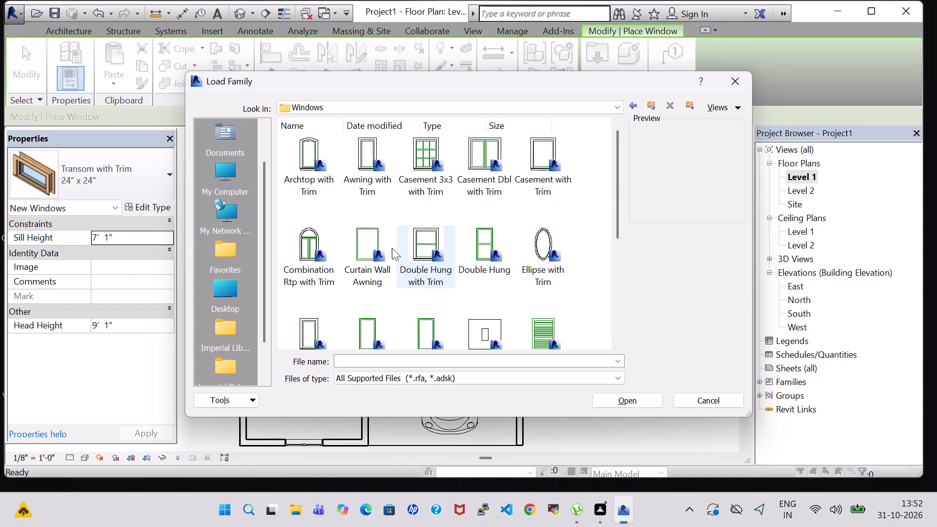
pyautogui.scroll(-3, 405, 228)
pyautogui.scroll(1, 345, 246)
pyautogui.scroll(-1, 424, 267)
pyautogui.click(313, 220)
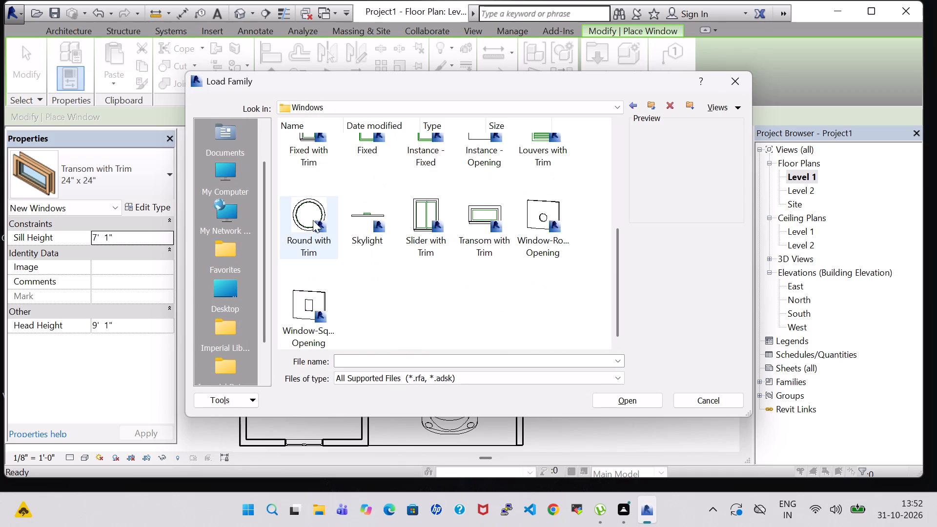
pyautogui.click(651, 398)
# Open the sill height of the new 48" Diameter Round with Trim window for editing.
pyautogui.scroll(3, 245, 273)
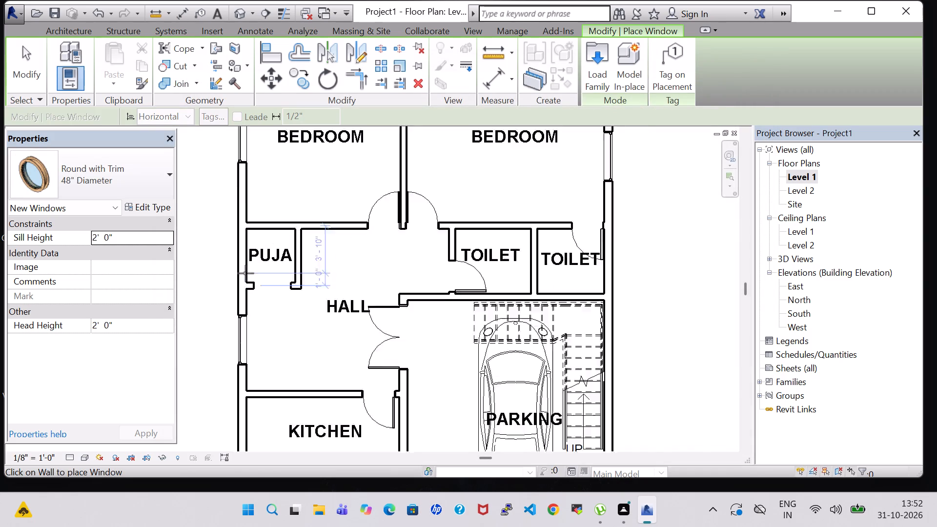
pyautogui.scroll(2, 245, 273)
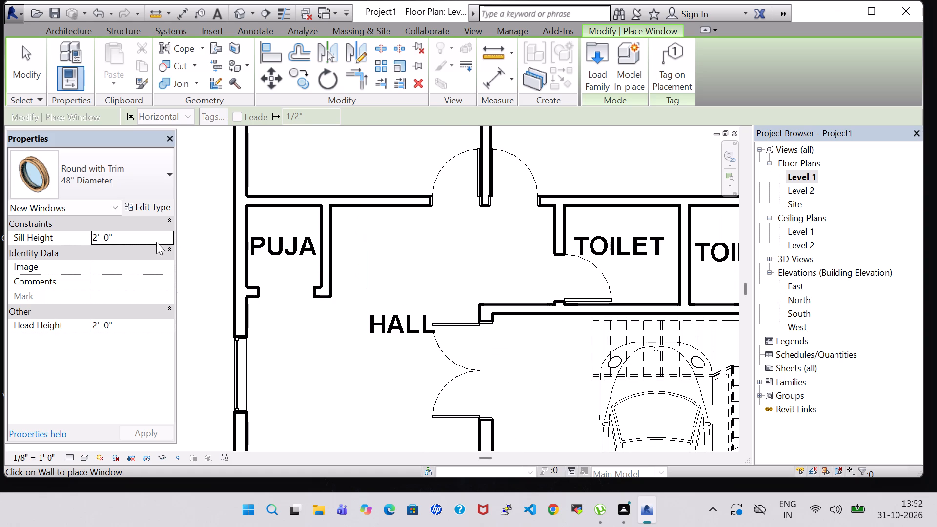
pyautogui.click(99, 239)
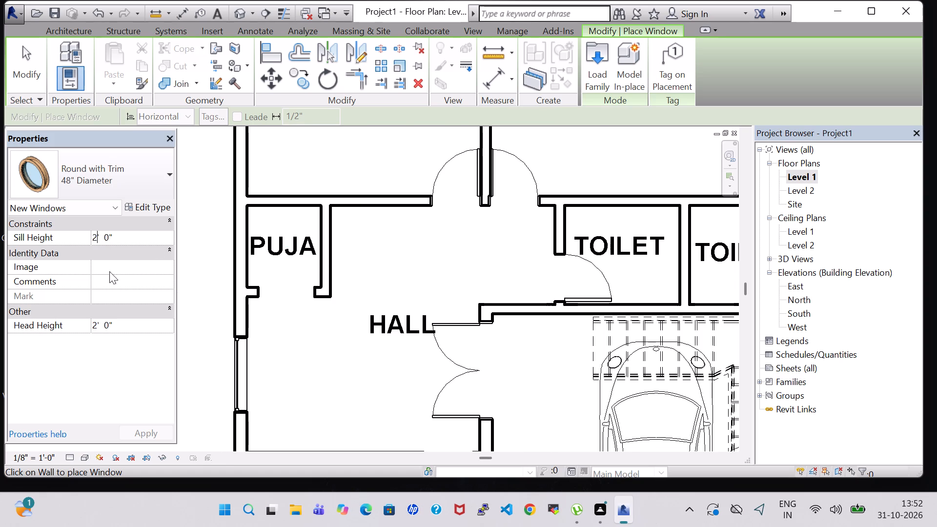
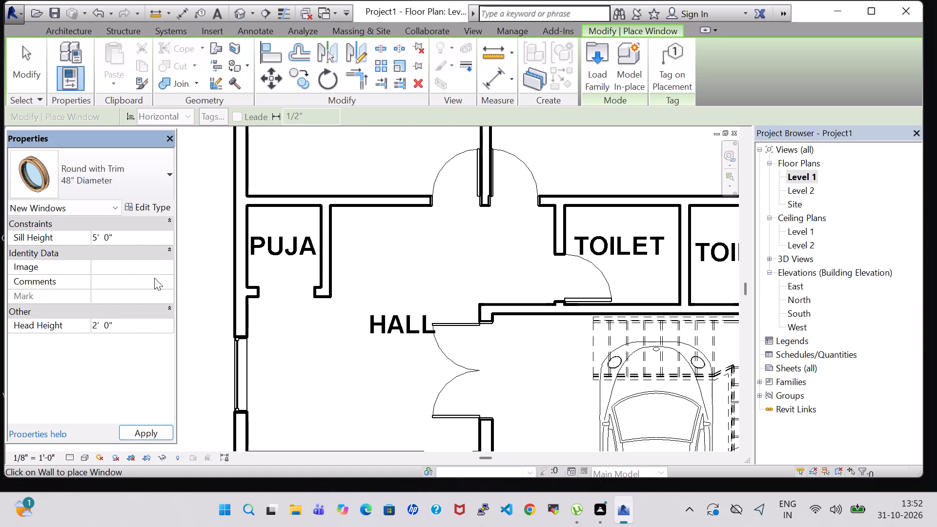
# Place the 48" Diameter Round with Trim window at 5'-0" sill height in the puja room's outer wall and switch to the 3D view.
pyautogui.click(240, 249)
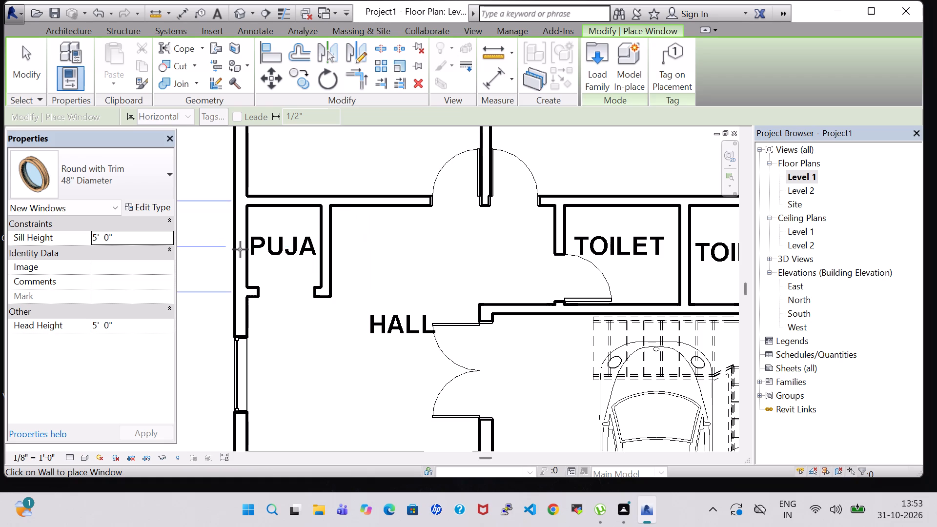
pyautogui.click(239, 16)
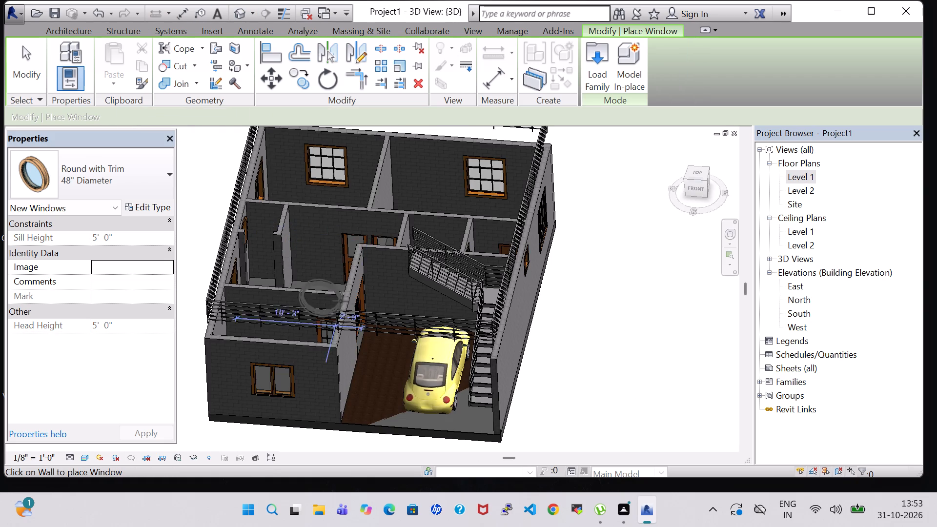
pyautogui.scroll(-1, 353, 312)
pyautogui.press('Escape')
pyautogui.press('Escape')
pyautogui.press('Escape')
pyautogui.press('Escape')
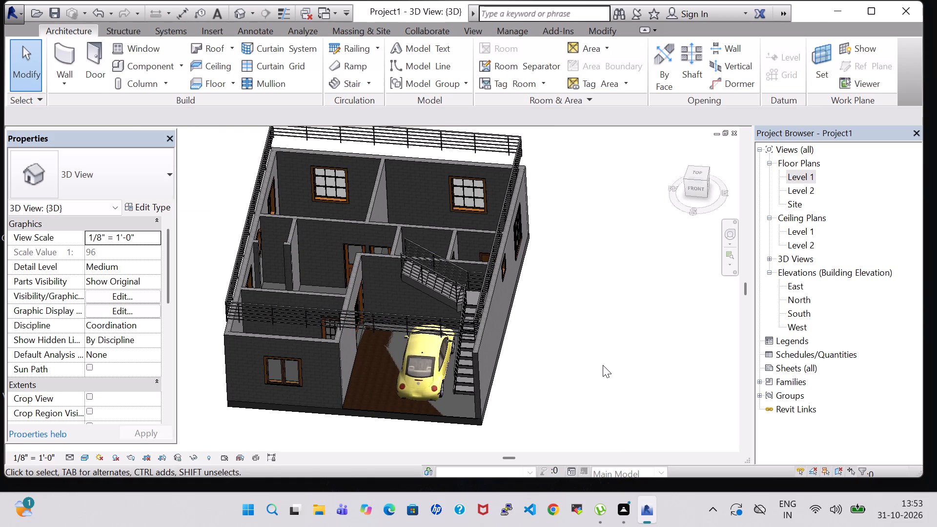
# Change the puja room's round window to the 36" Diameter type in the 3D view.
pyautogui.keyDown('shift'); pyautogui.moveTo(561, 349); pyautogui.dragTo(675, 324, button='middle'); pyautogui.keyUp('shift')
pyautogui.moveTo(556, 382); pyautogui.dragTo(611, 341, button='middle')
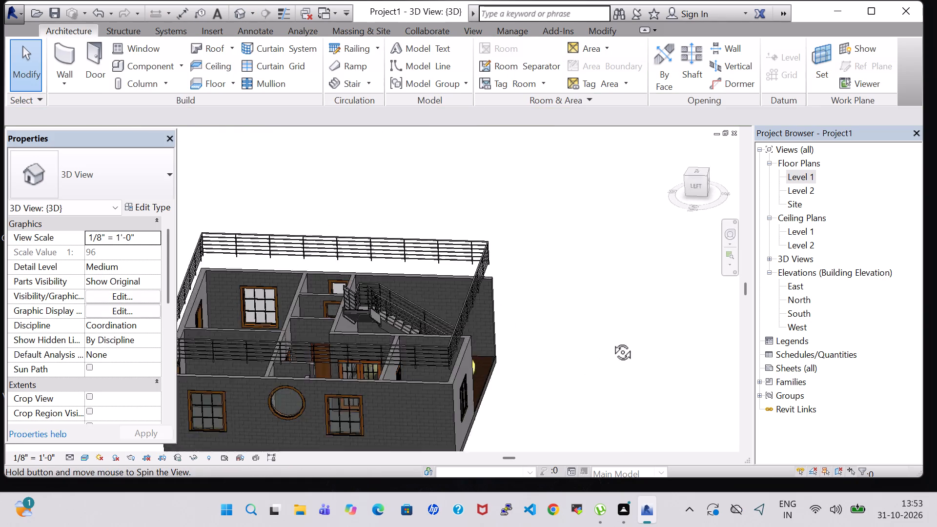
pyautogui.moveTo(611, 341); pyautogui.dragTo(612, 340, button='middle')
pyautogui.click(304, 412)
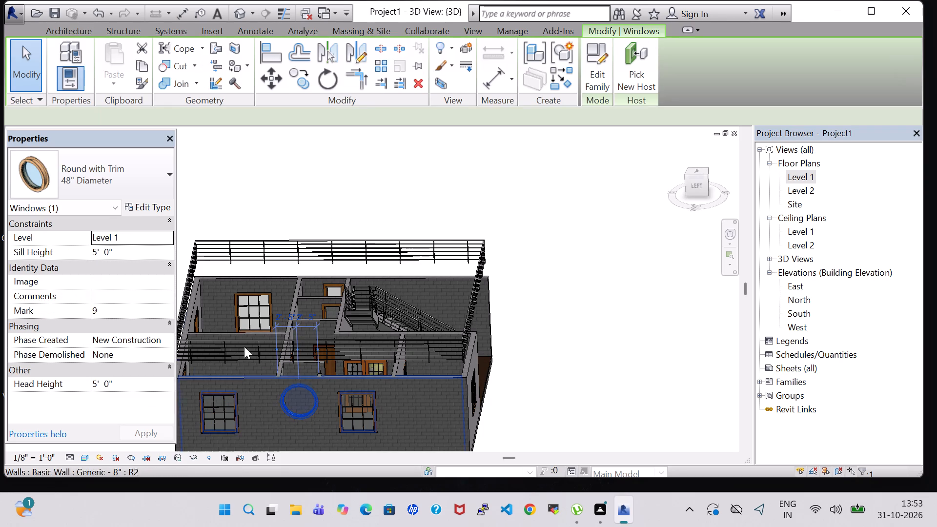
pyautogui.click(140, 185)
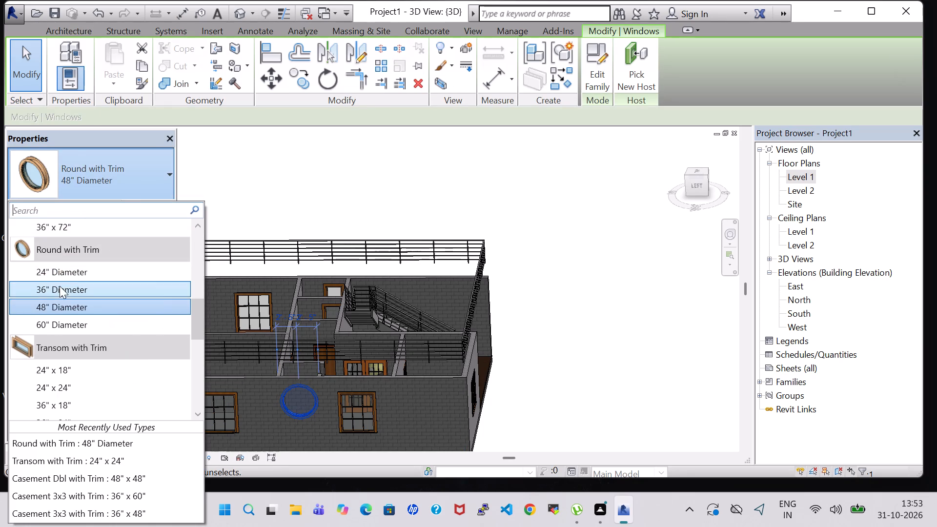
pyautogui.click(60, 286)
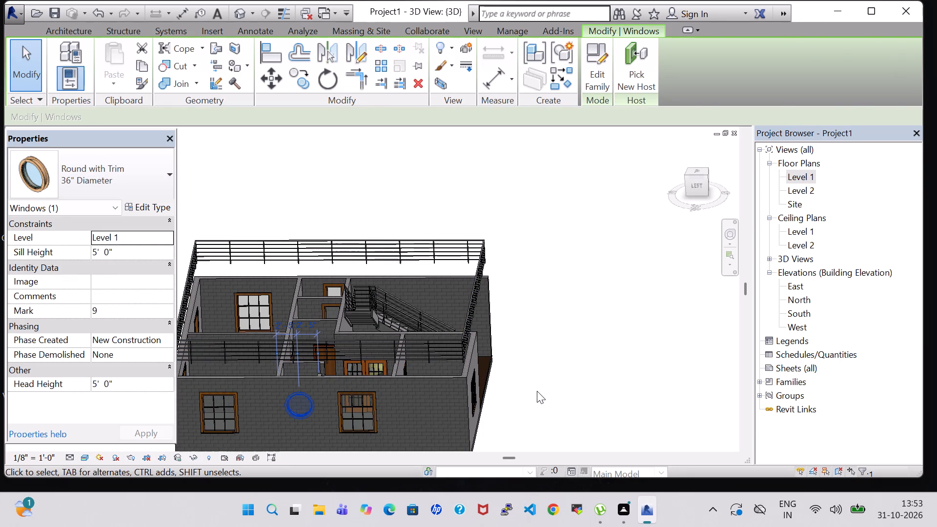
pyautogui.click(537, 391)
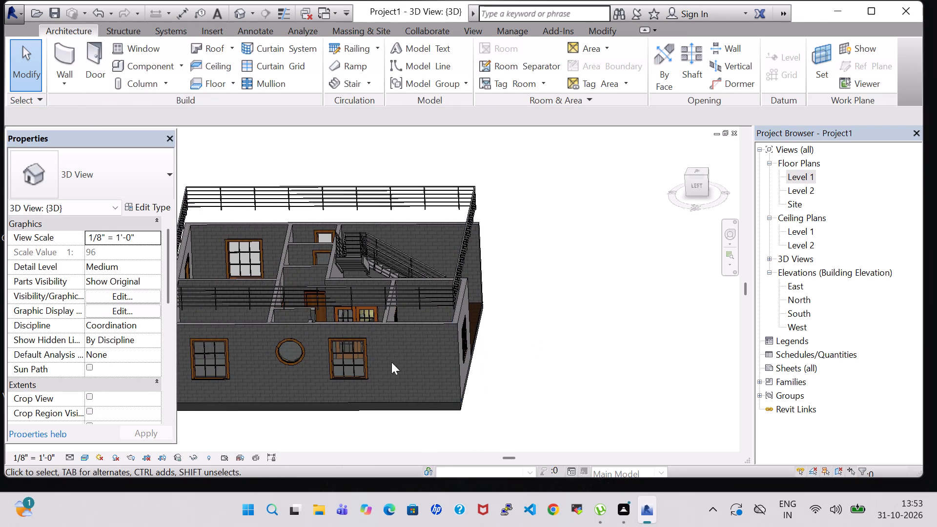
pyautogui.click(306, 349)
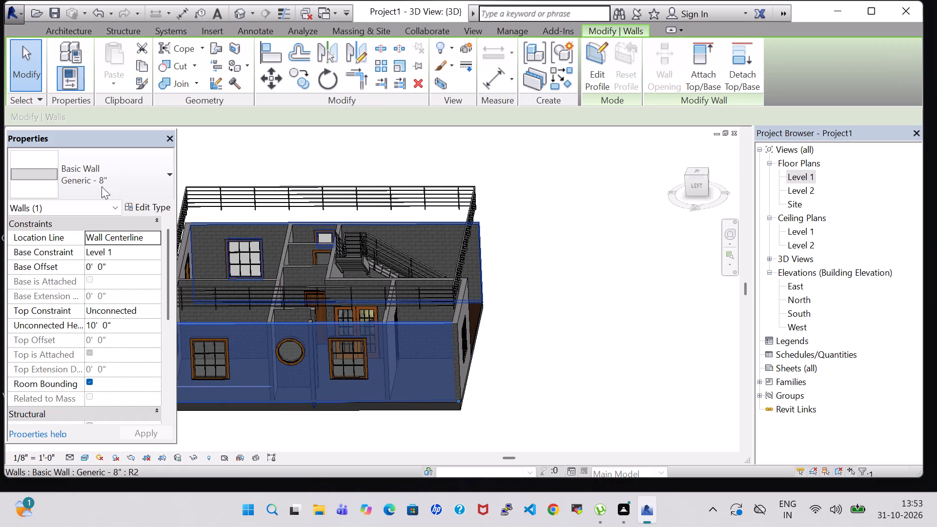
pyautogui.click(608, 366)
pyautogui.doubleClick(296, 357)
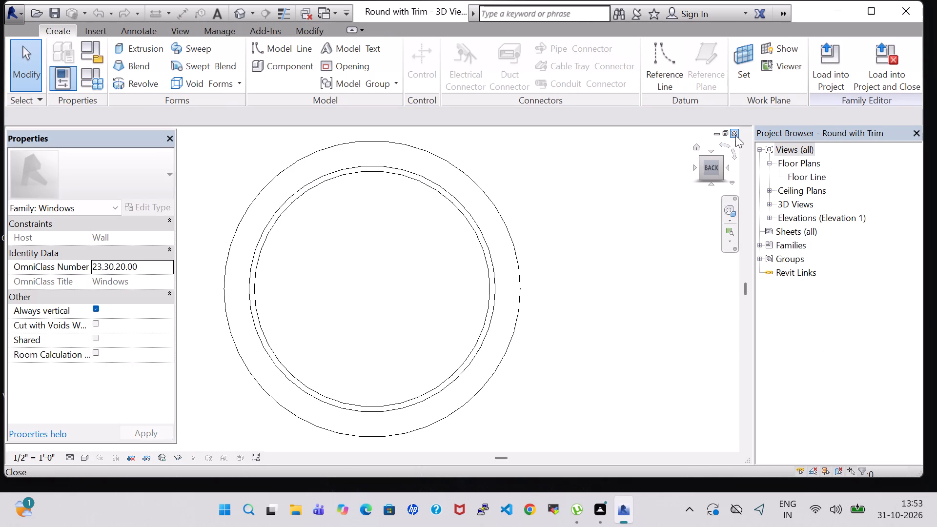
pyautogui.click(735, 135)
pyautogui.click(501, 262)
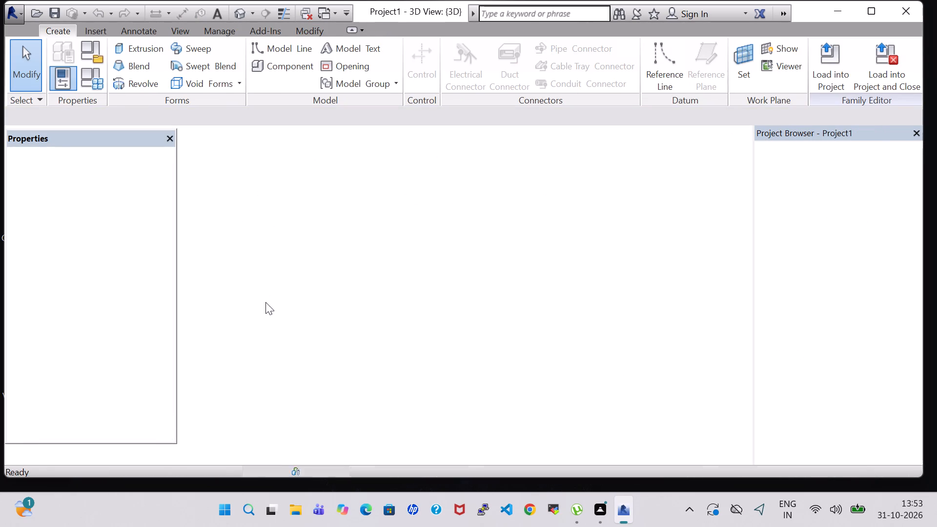
# Change the puja room's round window to the 24" Diameter type.
pyautogui.scroll(4, 286, 346)
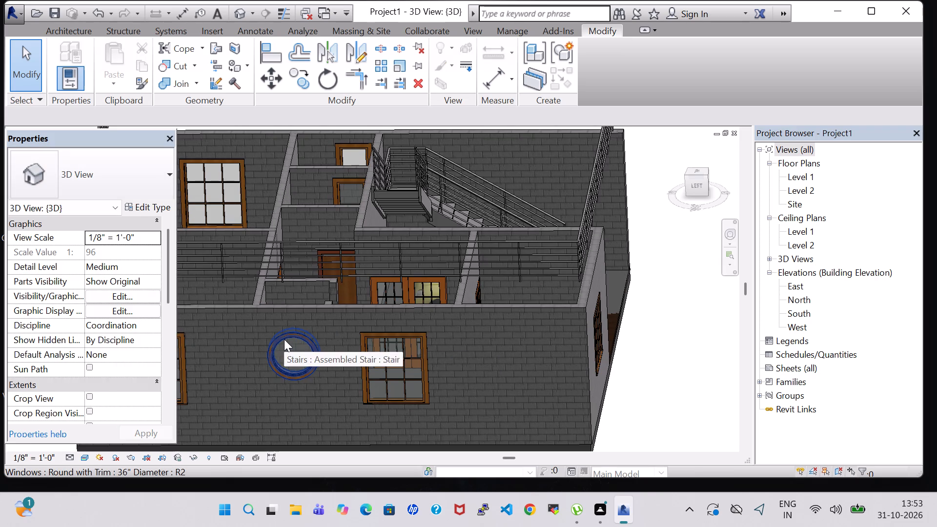
pyautogui.click(284, 339)
pyautogui.click(116, 163)
pyautogui.click(87, 269)
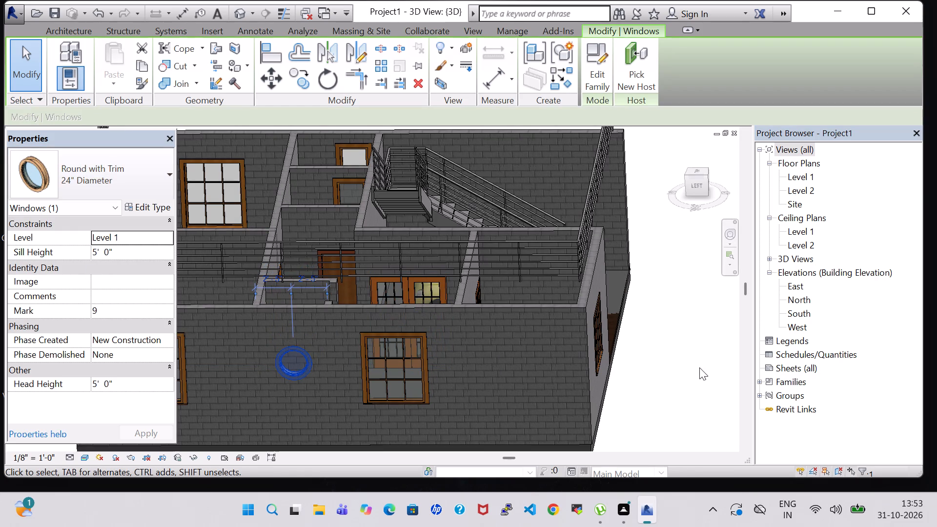
pyautogui.click(639, 367)
# Set the sill height of the puja room's round window to 6'-0".
pyautogui.moveTo(644, 375); pyautogui.dragTo(631, 324, button='middle')
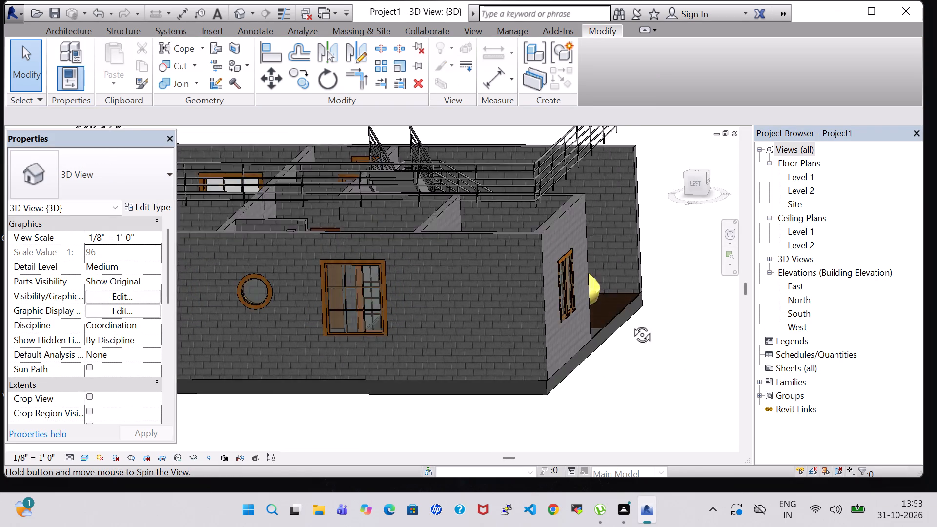
pyautogui.moveTo(631, 324); pyautogui.dragTo(670, 304, button='middle')
pyautogui.keyDown('shift'); pyautogui.moveTo(496, 396); pyautogui.dragTo(598, 390, button='middle'); pyautogui.keyUp('shift')
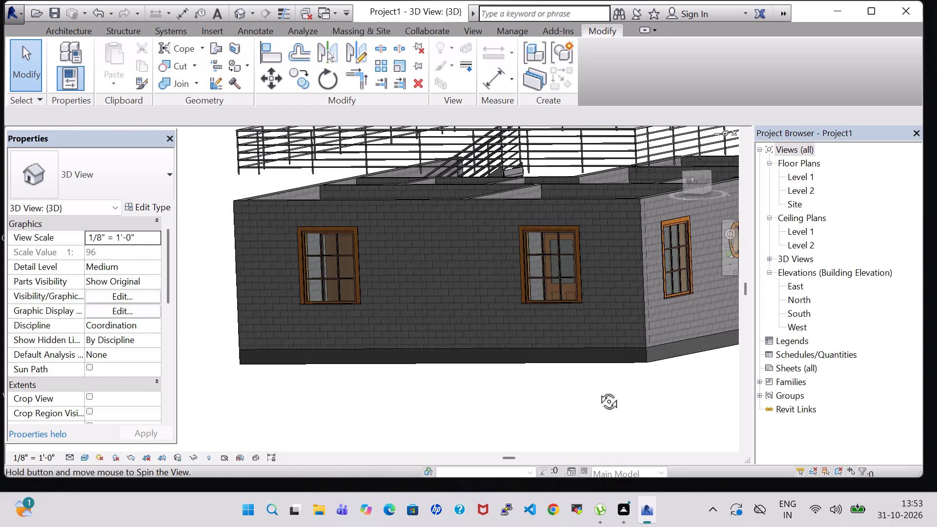
pyautogui.keyDown('shift'); pyautogui.moveTo(598, 390); pyautogui.dragTo(524, 401, button='middle'); pyautogui.keyUp('shift')
pyautogui.click(485, 268)
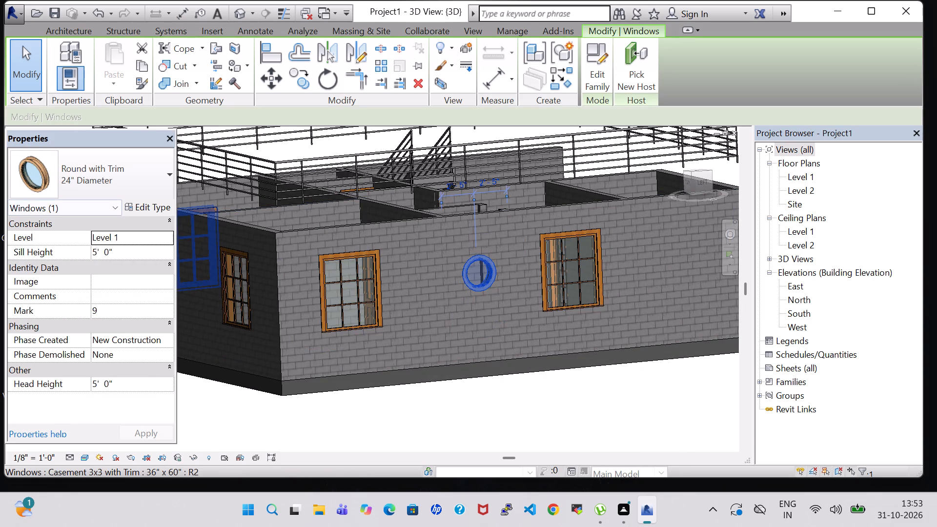
pyautogui.click(100, 255)
pyautogui.press('Left')
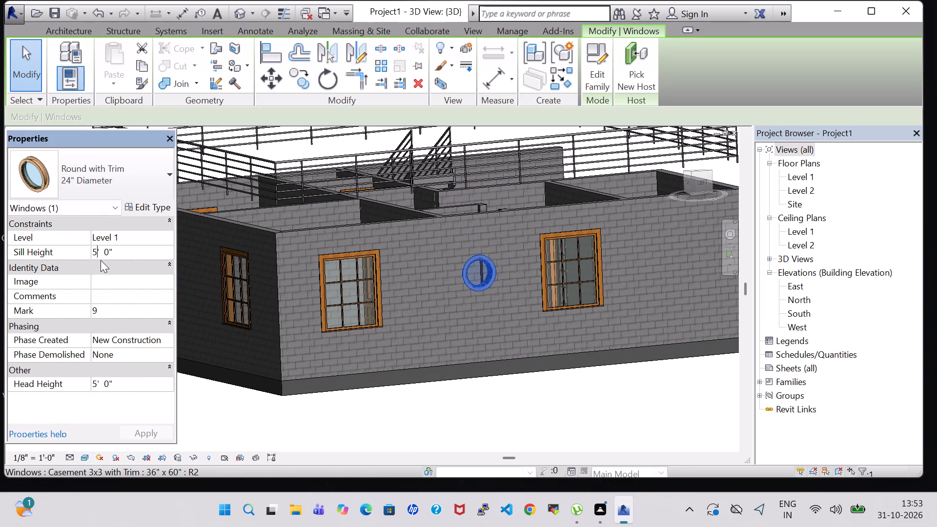
pyautogui.press('BackSpace')
pyautogui.press('6')
pyautogui.press('Return')
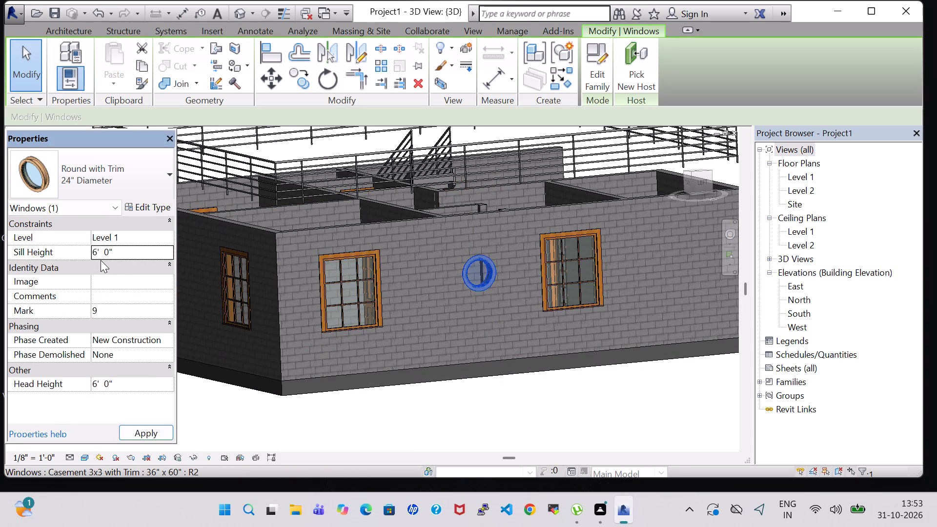
pyautogui.click(530, 422)
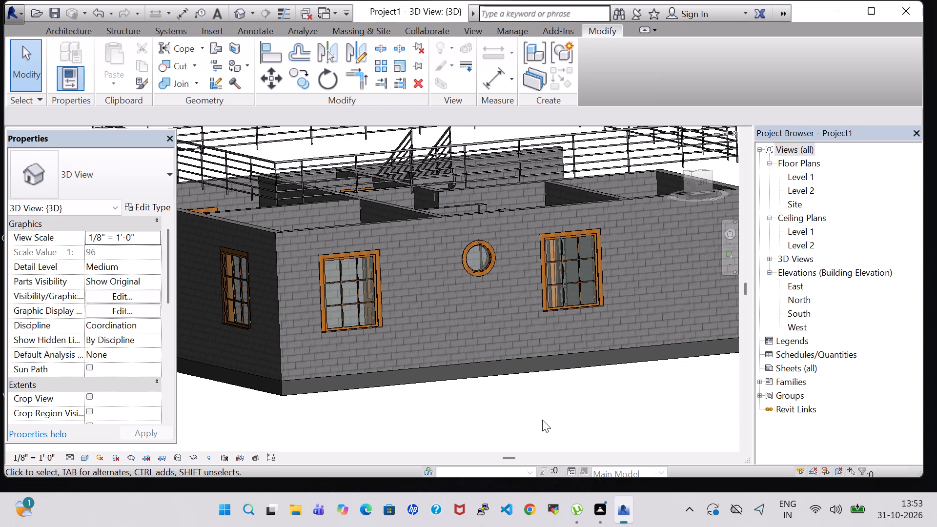
# Examine the house's outer walls, windows and interior layout from all sides in the 3D view.
pyautogui.keyDown('shift'); pyautogui.moveTo(542, 420); pyautogui.dragTo(713, 421, button='middle'); pyautogui.keyUp('shift')
pyautogui.keyDown('shift'); pyautogui.moveTo(572, 385); pyautogui.dragTo(673, 408, button='middle'); pyautogui.keyUp('shift')
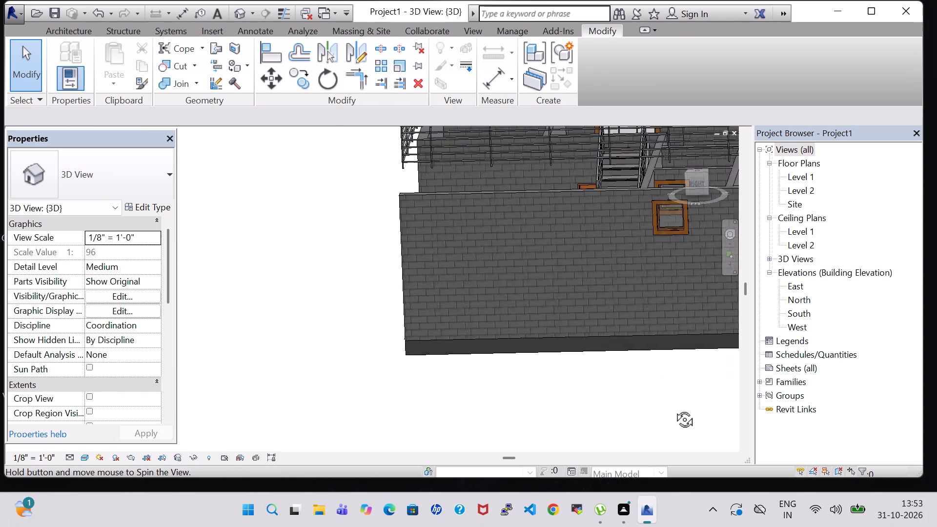
pyautogui.keyDown('shift'); pyautogui.moveTo(673, 408); pyautogui.dragTo(695, 410, button='middle'); pyautogui.keyUp('shift')
pyautogui.keyDown('shift'); pyautogui.moveTo(701, 410); pyautogui.dragTo(709, 410, button='middle'); pyautogui.keyUp('shift')
pyautogui.keyDown('shift'); pyautogui.moveTo(715, 410); pyautogui.dragTo(728, 410, button='middle'); pyautogui.keyUp('shift')
pyautogui.keyDown('shift'); pyautogui.moveTo(621, 387); pyautogui.dragTo(744, 389, button='middle'); pyautogui.keyUp('shift')
pyautogui.scroll(-3, 620, 368)
pyautogui.keyDown('shift'); pyautogui.moveTo(658, 277); pyautogui.dragTo(645, 362, button='middle'); pyautogui.keyUp('shift')
pyautogui.scroll(-2, 643, 315)
pyautogui.keyDown('shift'); pyautogui.moveTo(644, 287); pyautogui.dragTo(656, 329, button='middle'); pyautogui.keyUp('shift')
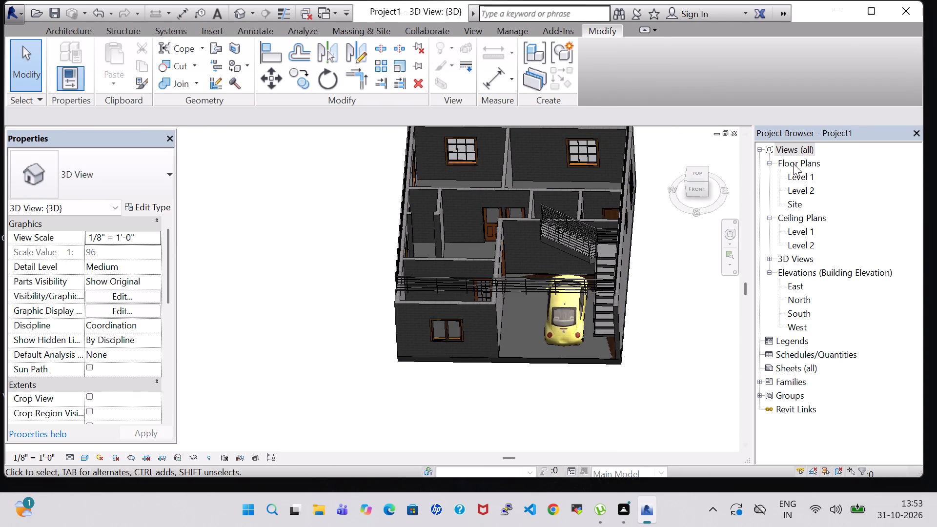
# Return to the Level 1 floor plan showing the whole house layout.
pyautogui.doubleClick(795, 179)
pyautogui.scroll(-6, 521, 249)
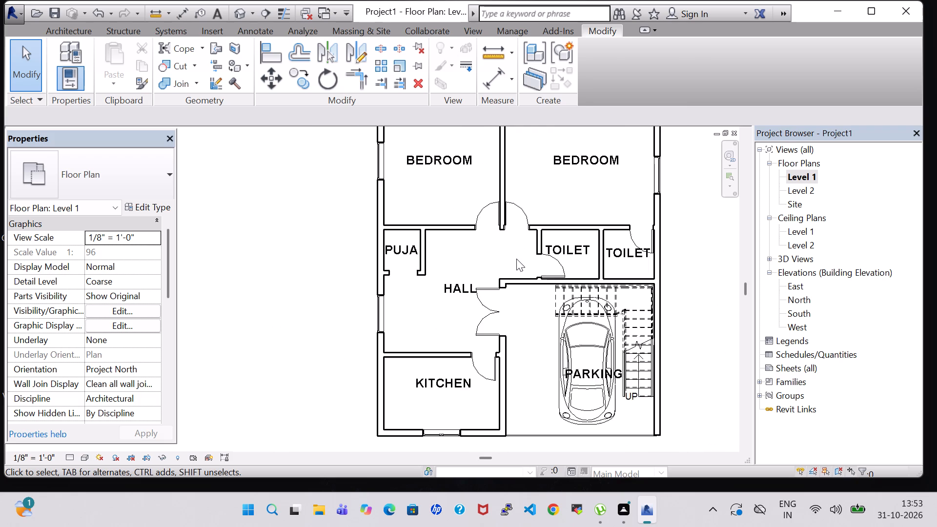
pyautogui.scroll(-2, 516, 259)
pyautogui.moveTo(699, 231); pyautogui.dragTo(635, 250, button='middle')
pyautogui.scroll(2, 635, 250)
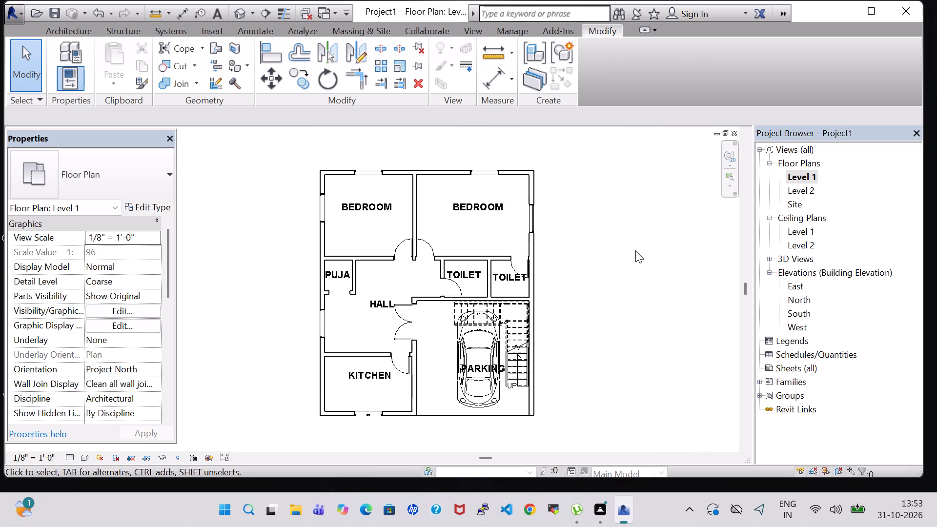
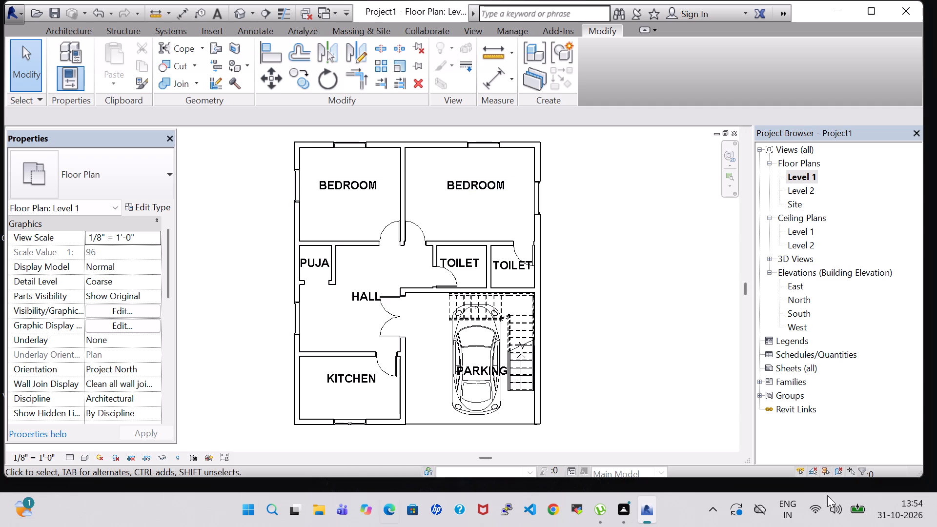
# Load the Bed-Standard.0001 family from the Furniture Beds library folder for placement as a component.
pyautogui.doubleClick(71, 29)
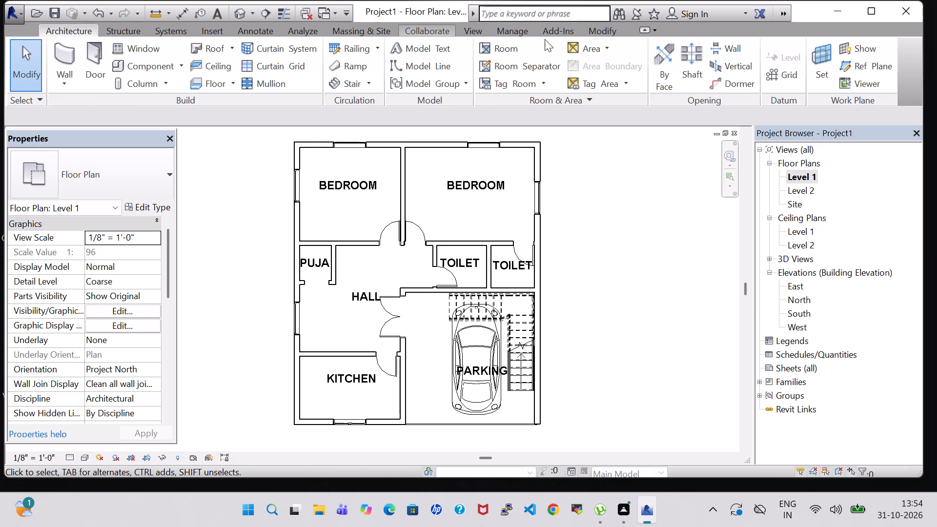
pyautogui.click(137, 66)
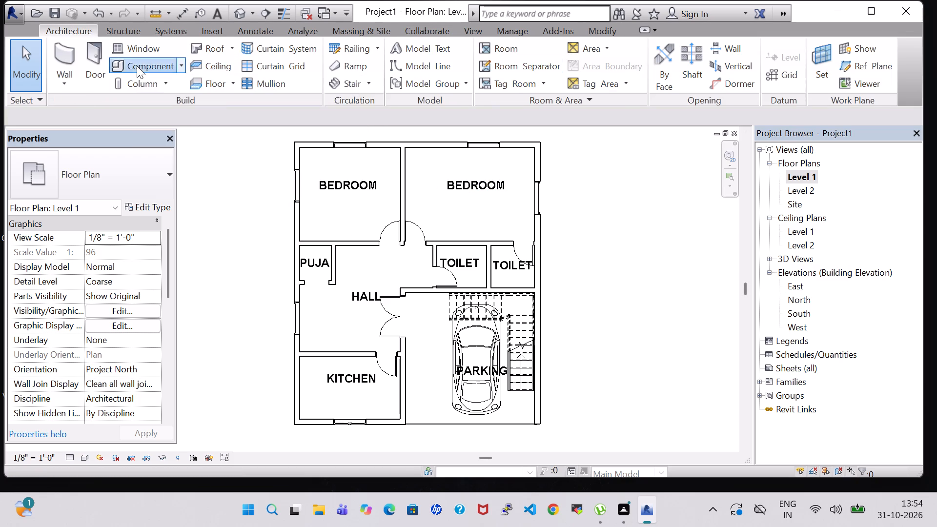
pyautogui.click(597, 64)
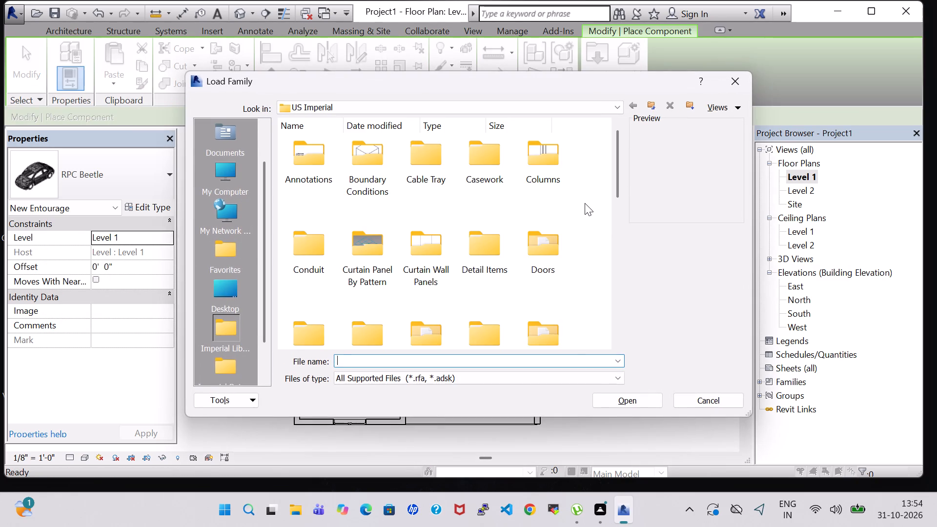
pyautogui.scroll(-1, 585, 203)
pyautogui.doubleClick(550, 193)
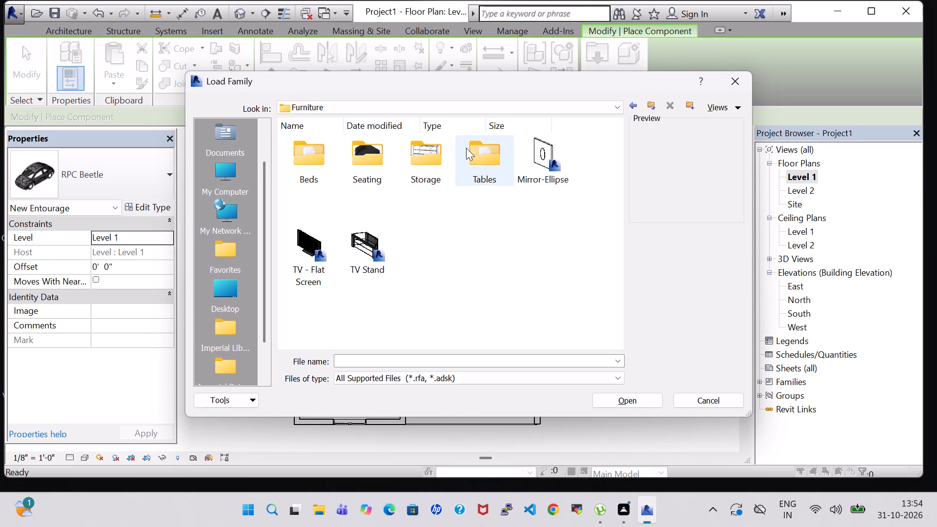
pyautogui.doubleClick(299, 156)
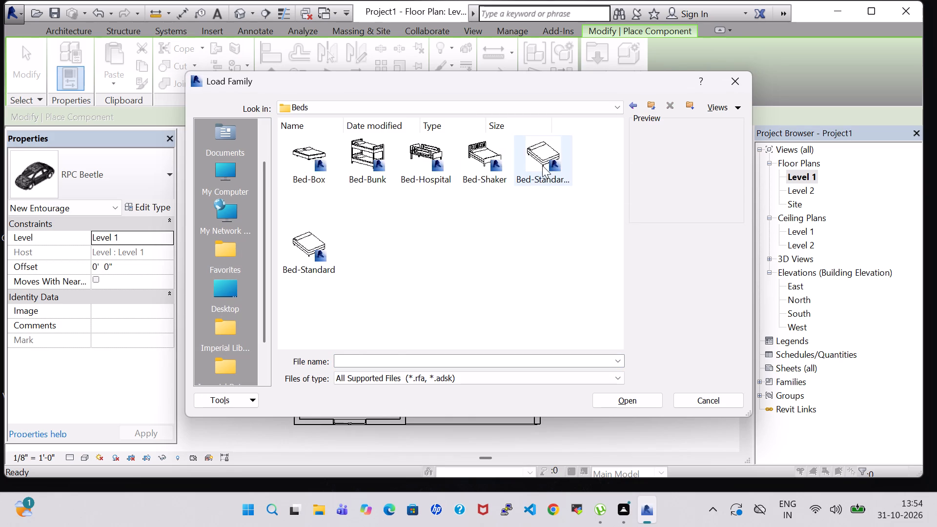
pyautogui.click(542, 165)
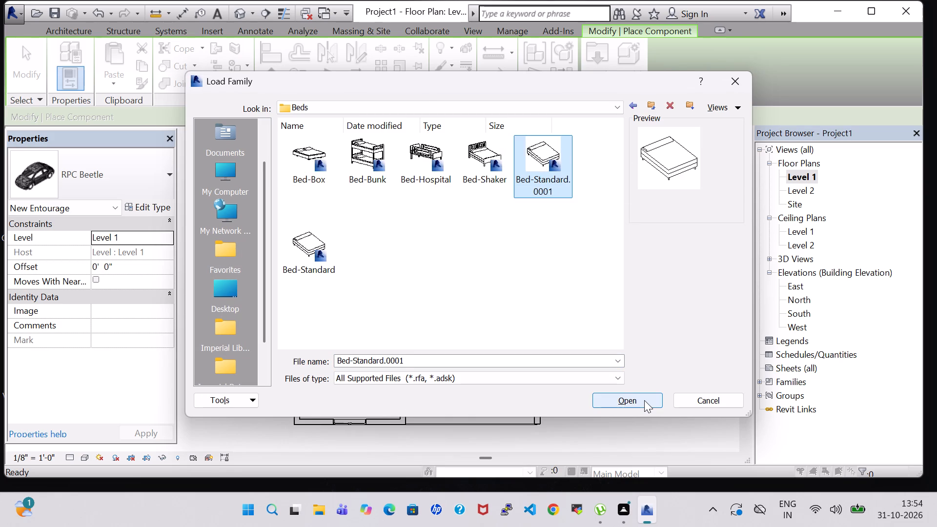
pyautogui.click(644, 400)
# Place a rotated Double 54" x 75" bed in the west bedroom with its headboard against the outer west wall.
pyautogui.scroll(3, 302, 195)
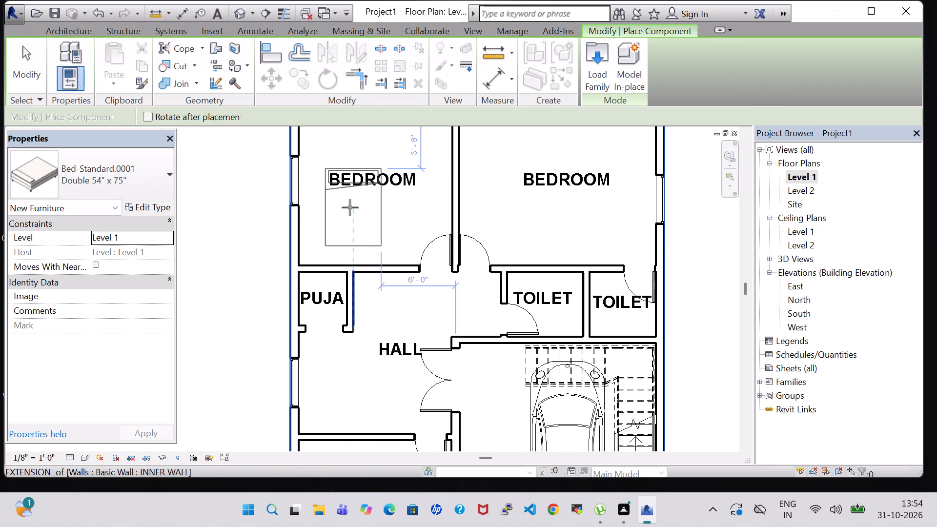
pyautogui.press('space')
pyautogui.scroll(2, 344, 204)
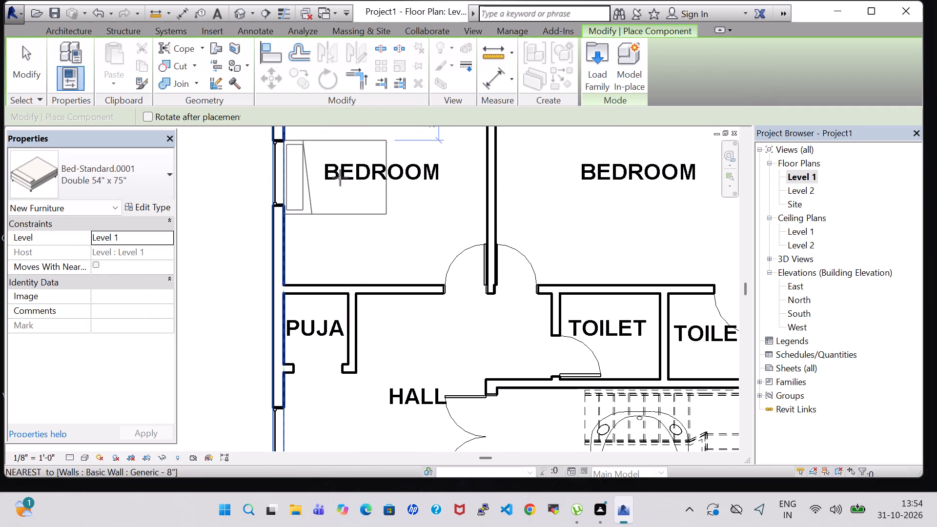
pyautogui.click(341, 178)
pyautogui.press('Escape')
pyautogui.press('Escape')
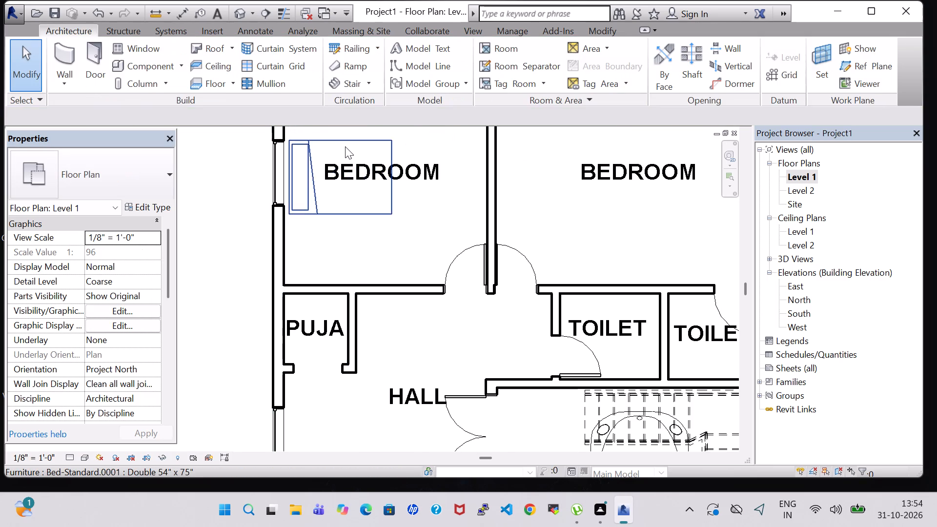
# Change the west bedroom's bed to the King 78" x 80" type.
pyautogui.click(345, 146)
pyautogui.click(154, 175)
pyautogui.click(117, 247)
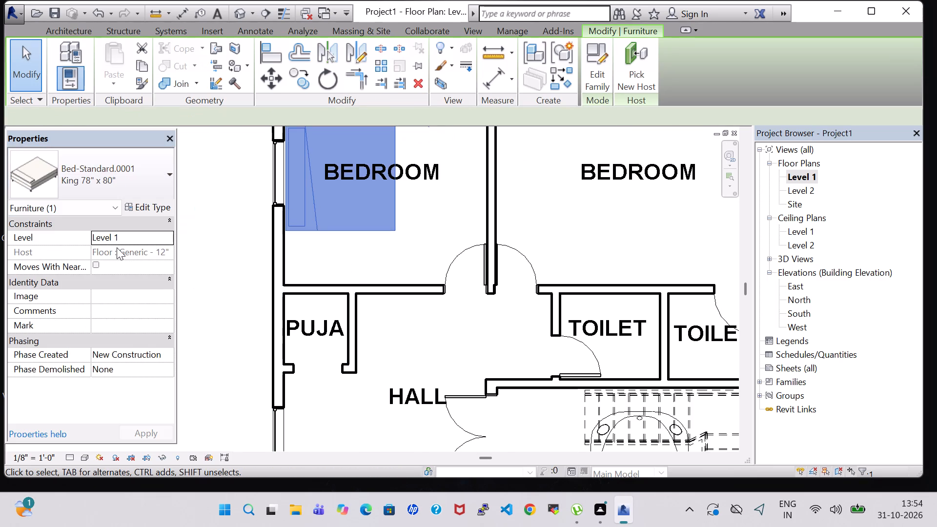
pyautogui.click(156, 247)
pyautogui.click(248, 247)
# Nudge the west bedroom's bed two increments south along the west wall, to about 2'-6" from the north wall.
pyautogui.scroll(-2, 227, 225)
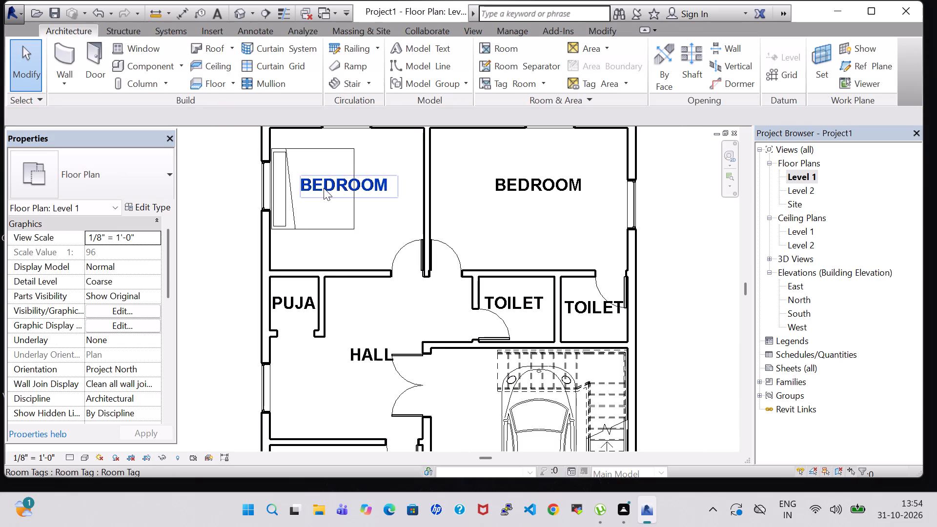
pyautogui.click(332, 149)
pyautogui.press('Down')
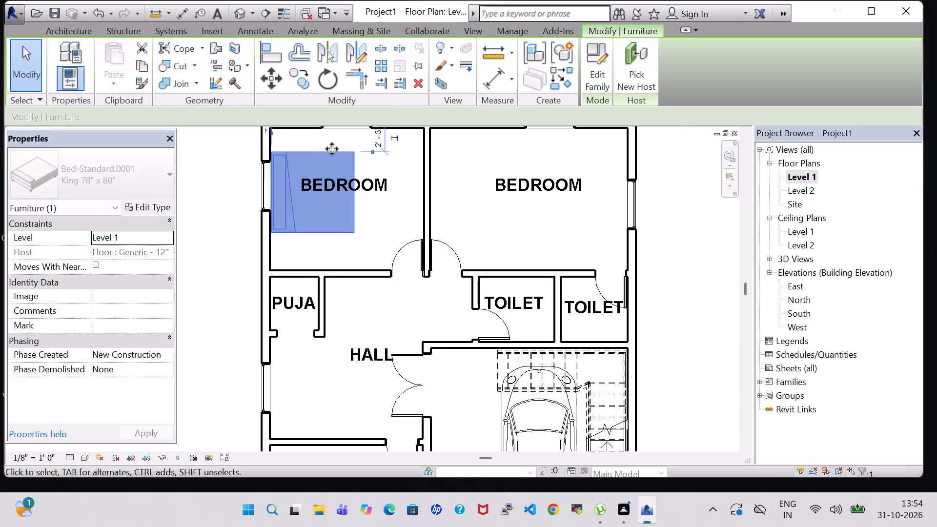
pyautogui.press('Down')
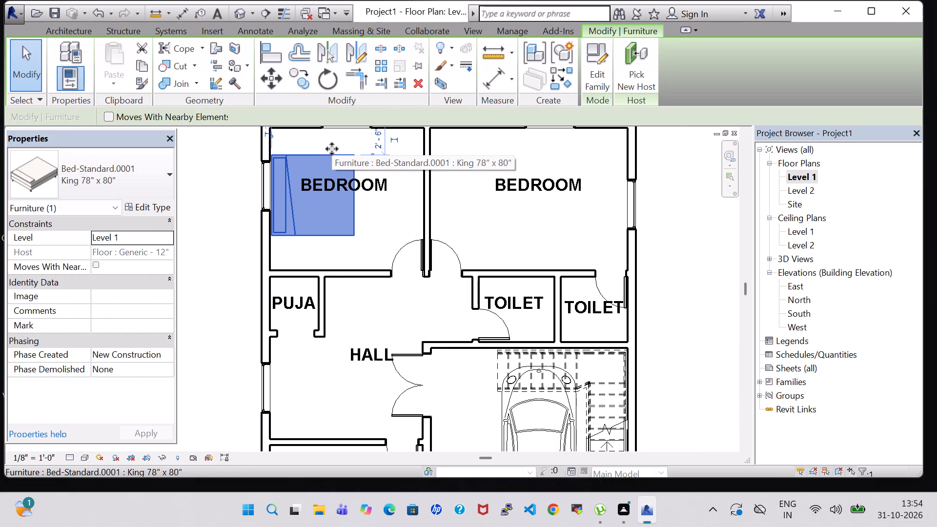
pyautogui.click(220, 189)
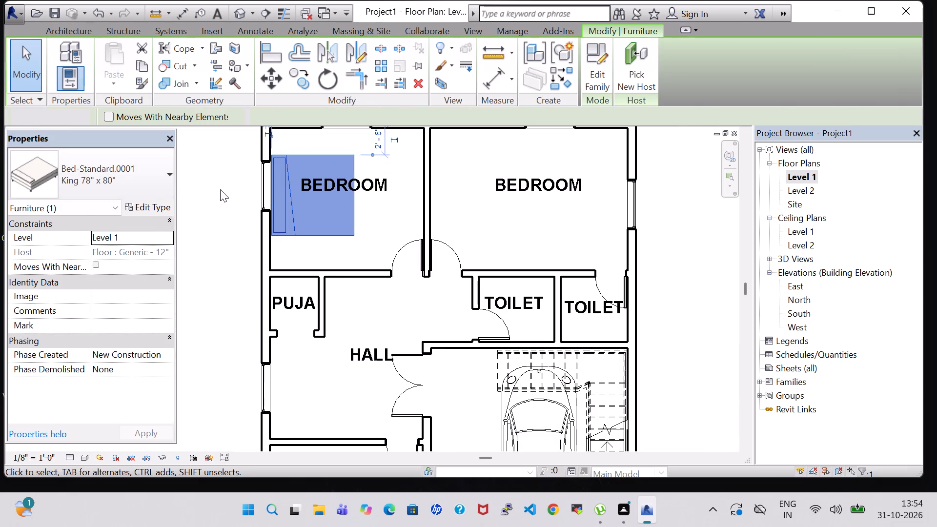
# Place a Double 54" x 75" standard bed in the east bedroom with its headboard toward the north wall window.
pyautogui.click(130, 61)
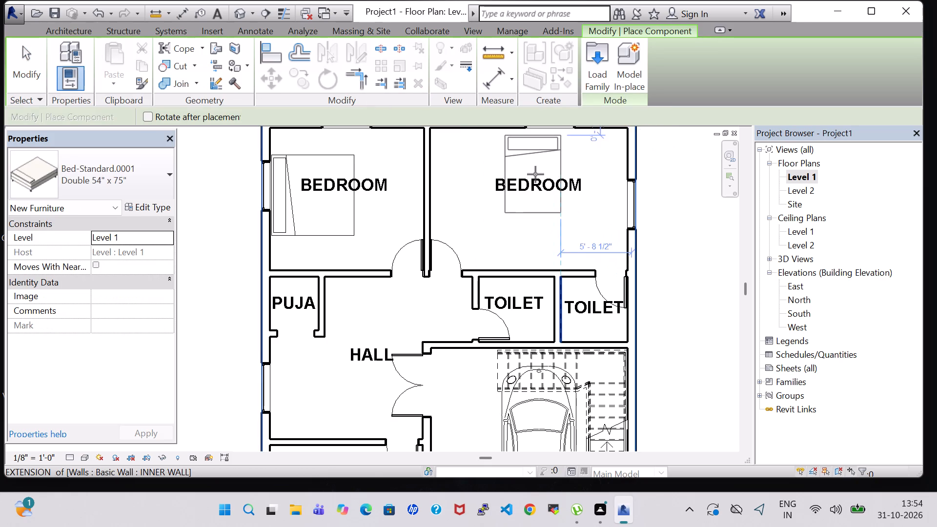
pyautogui.moveTo(535, 174); pyautogui.dragTo(523, 210, button='middle')
pyautogui.middleClick(517, 227)
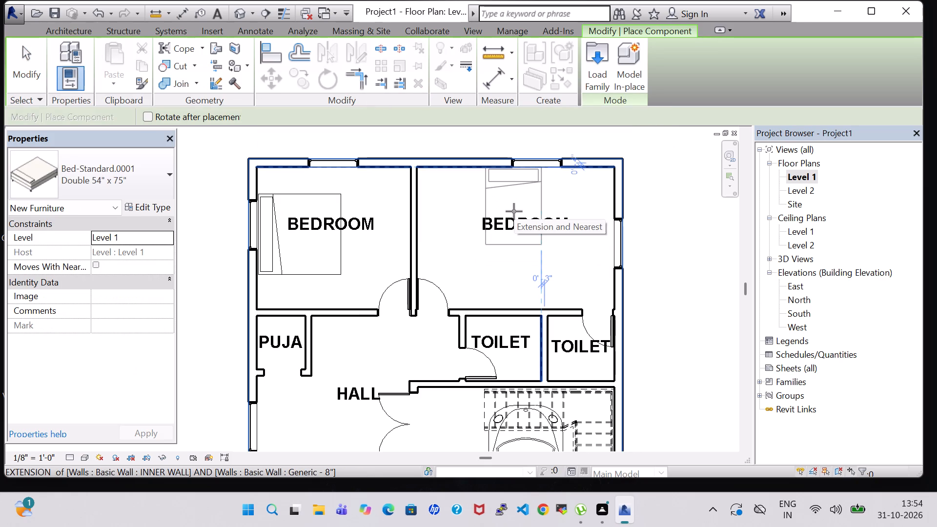
pyautogui.click(514, 215)
pyautogui.press('Escape')
pyautogui.press('Escape')
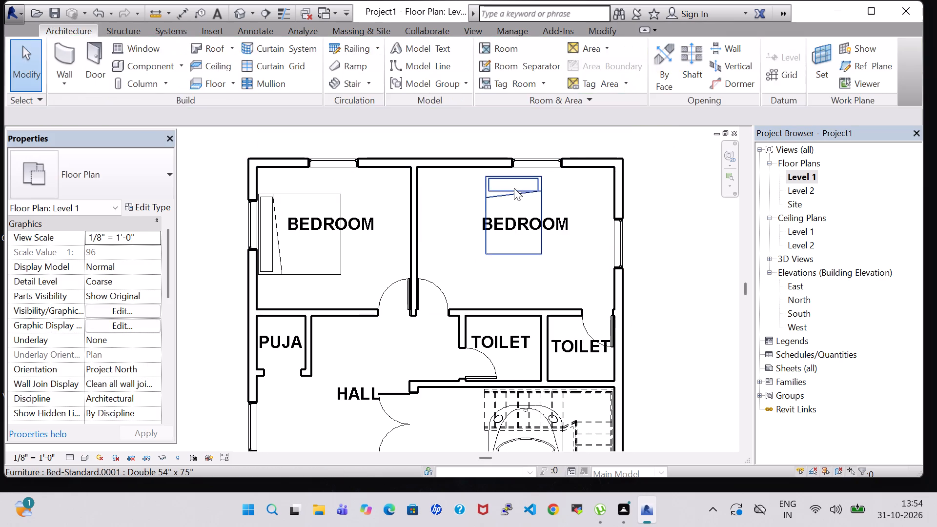
# Change the east bedroom's bed to the King 78" x 80" type.
pyautogui.click(514, 188)
pyautogui.click(117, 166)
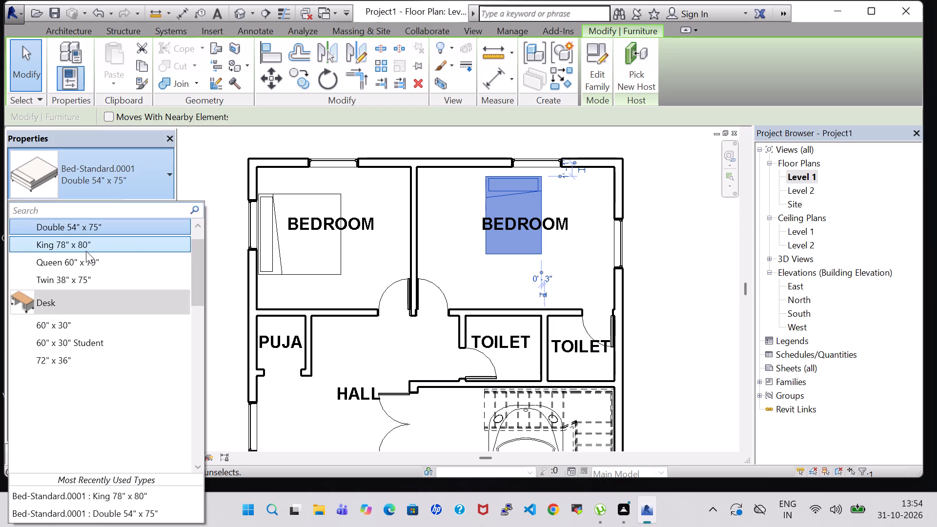
pyautogui.click(86, 251)
# Nudge the east bedroom's bed slightly north and several increments east to sit beneath the north wall window.
pyautogui.press('Up')
pyautogui.press('Right')
pyautogui.press('Right')
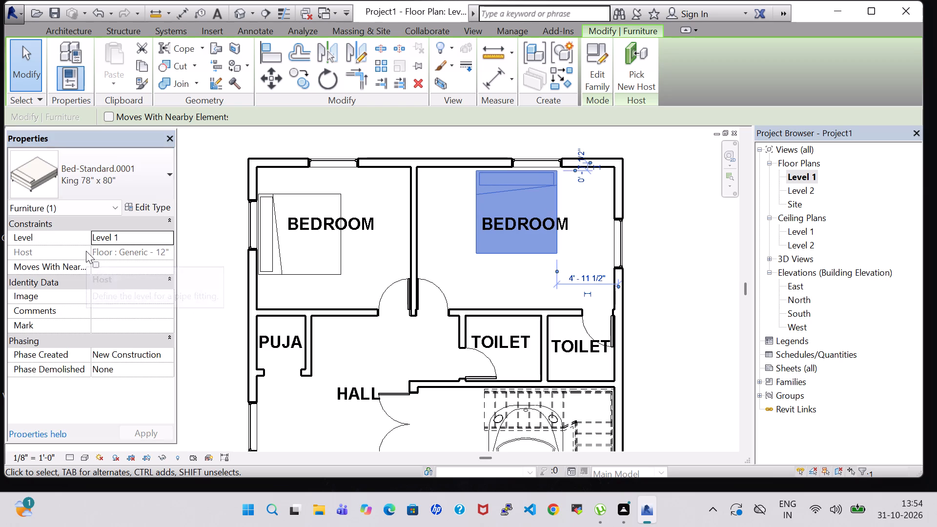
pyautogui.press('Up')
pyautogui.press('Right')
pyautogui.press('Down')
pyautogui.press('Right')
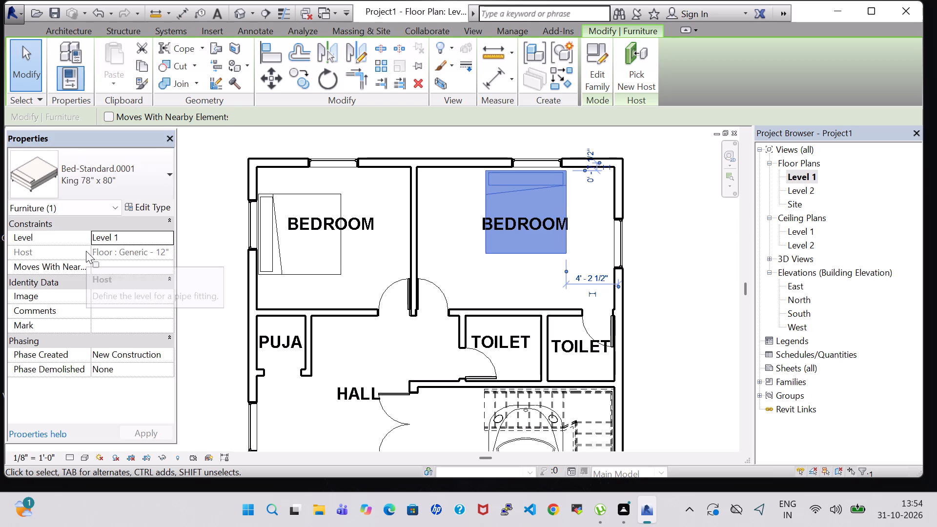
pyautogui.press('Right')
pyautogui.click(683, 214)
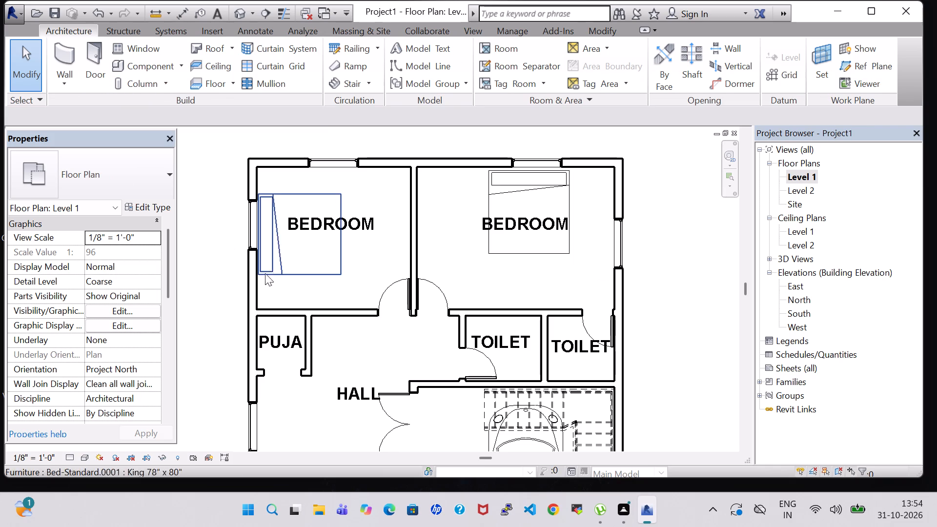
# Load the Table-Night Stand family from the Furniture Tables library folder for placement as a component.
pyautogui.click(150, 64)
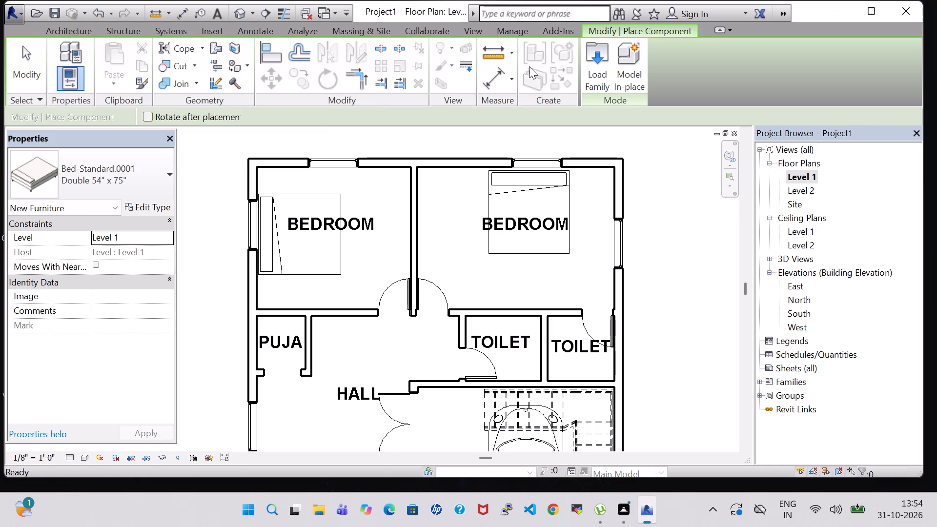
pyautogui.click(604, 65)
pyautogui.scroll(-1, 485, 228)
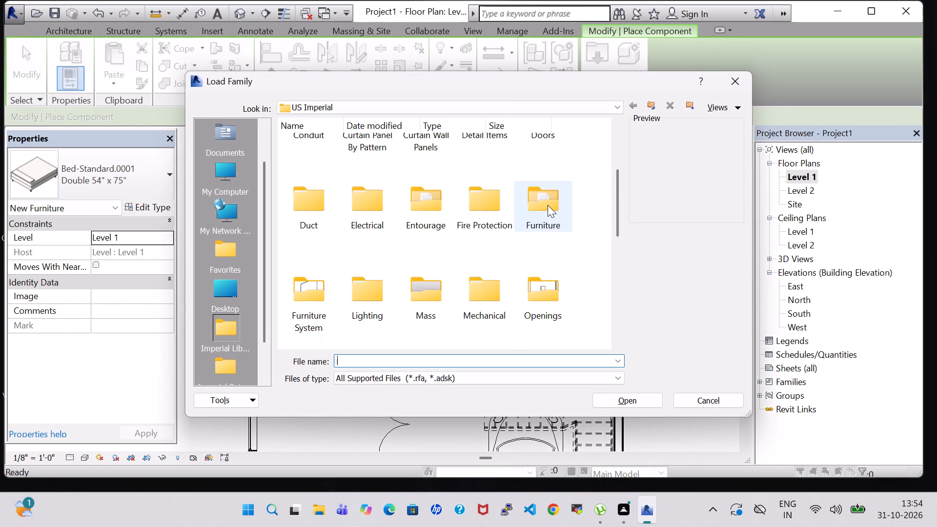
pyautogui.doubleClick(548, 205)
pyautogui.doubleClick(473, 163)
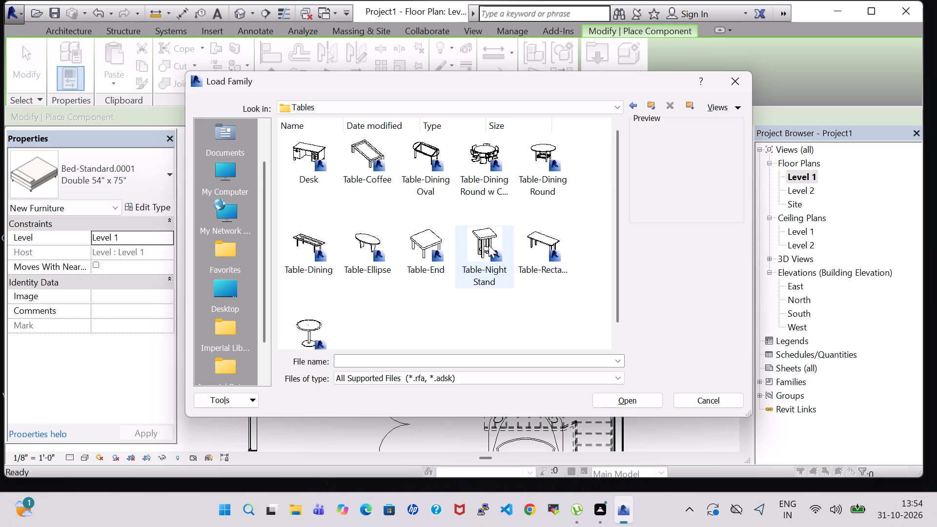
pyautogui.click(489, 245)
pyautogui.click(642, 405)
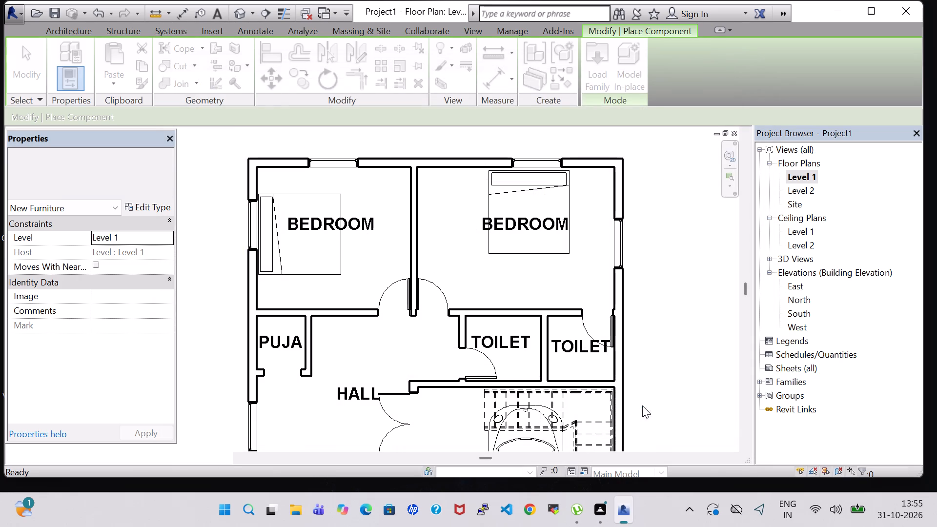
# Place 24" x 24" x 30" night stands on both the south and north sides of the west bedroom's bed head.
pyautogui.scroll(5, 284, 284)
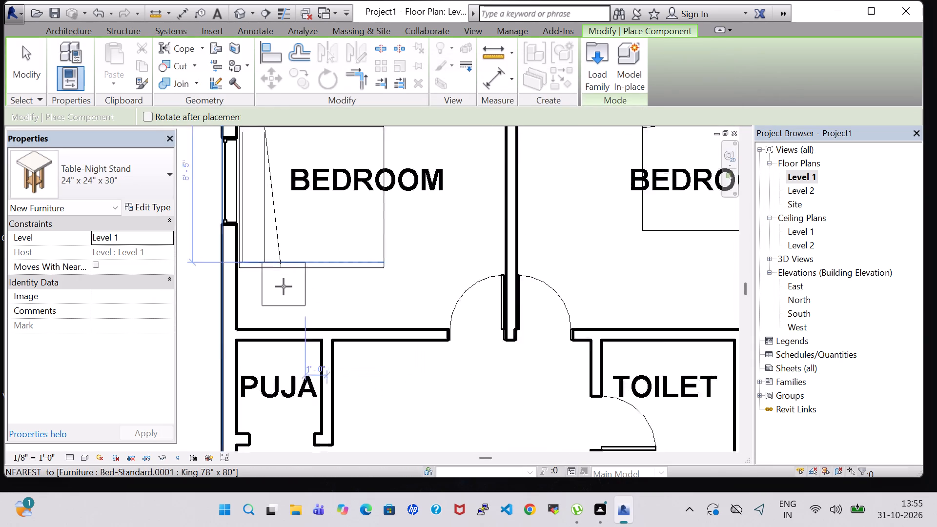
pyautogui.scroll(3, 284, 286)
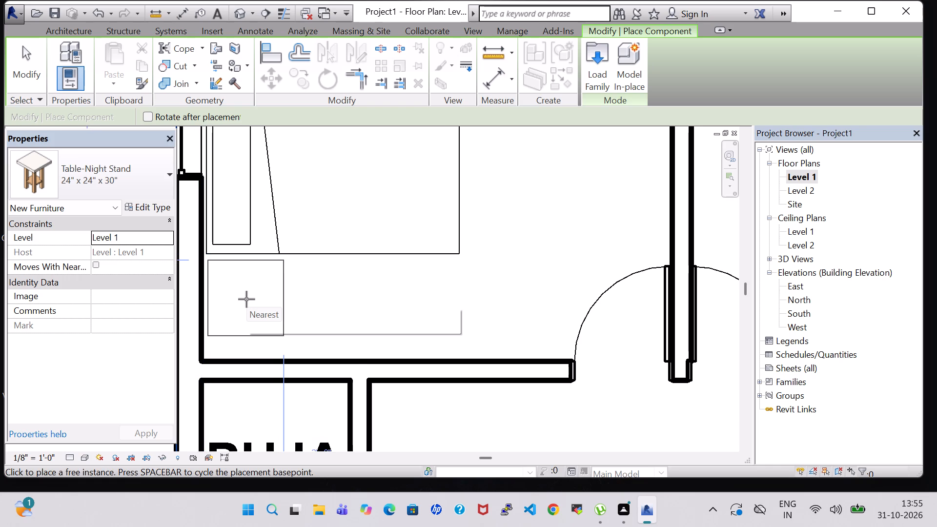
pyautogui.click(246, 299)
pyautogui.moveTo(315, 237); pyautogui.dragTo(356, 290, button='middle')
pyautogui.scroll(-2, 377, 309)
pyautogui.scroll(1, 345, 262)
pyautogui.moveTo(345, 262); pyautogui.dragTo(378, 395, button='middle')
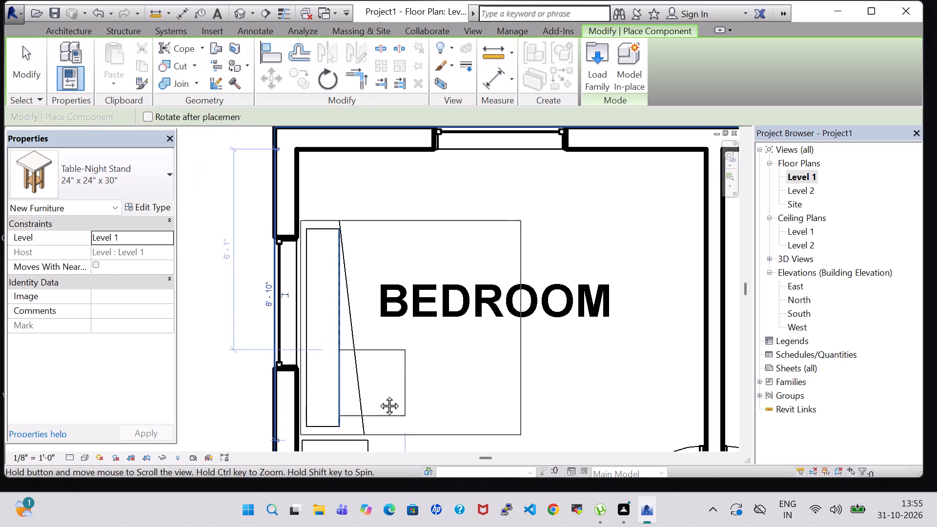
pyautogui.moveTo(378, 395); pyautogui.dragTo(378, 403, button='middle')
pyautogui.scroll(3, 341, 213)
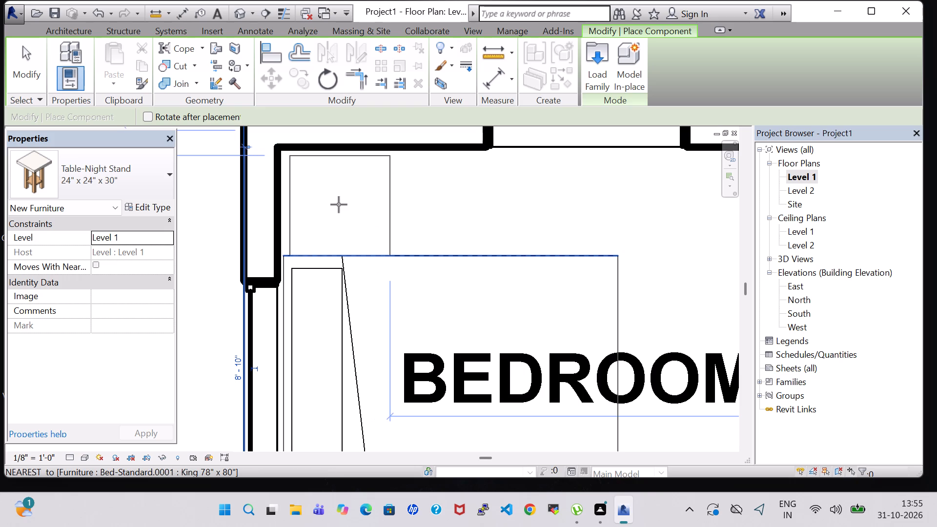
pyautogui.click(336, 204)
pyautogui.press('Escape')
pyautogui.press('Escape')
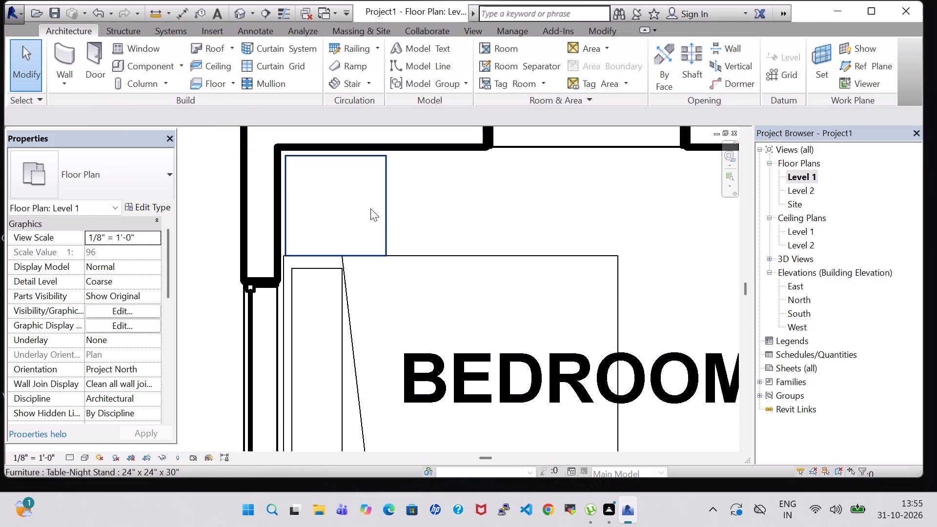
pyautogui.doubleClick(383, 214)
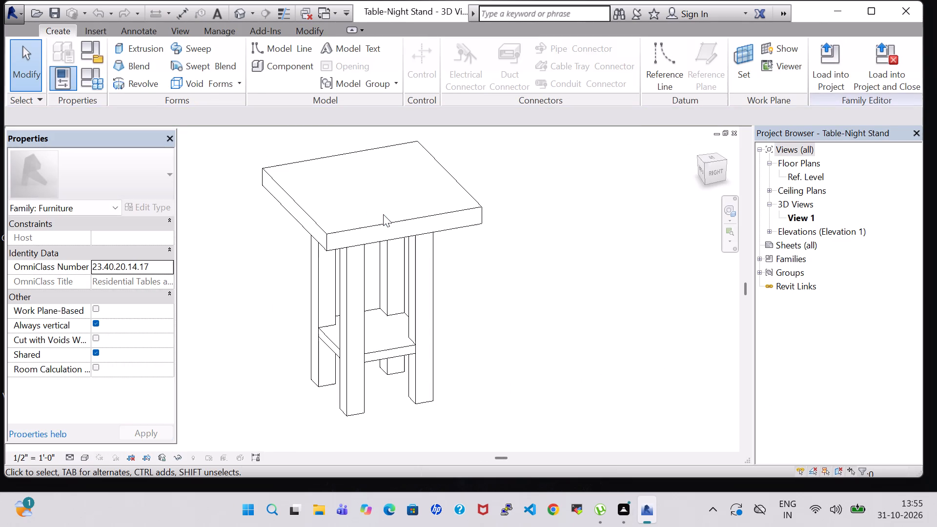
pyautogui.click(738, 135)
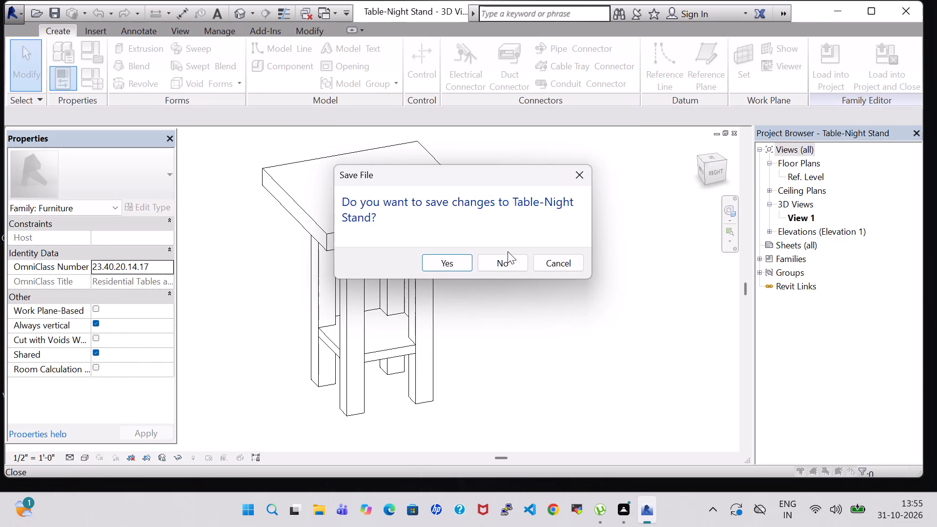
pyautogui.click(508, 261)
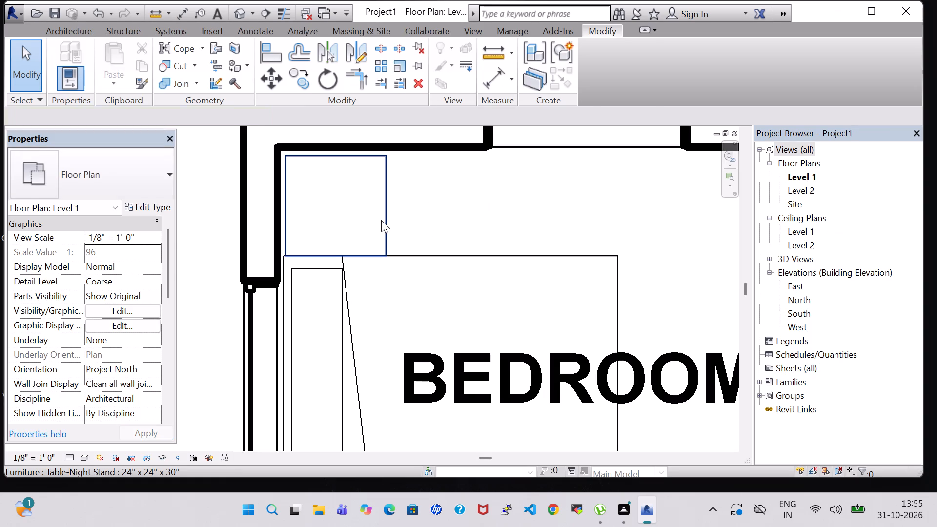
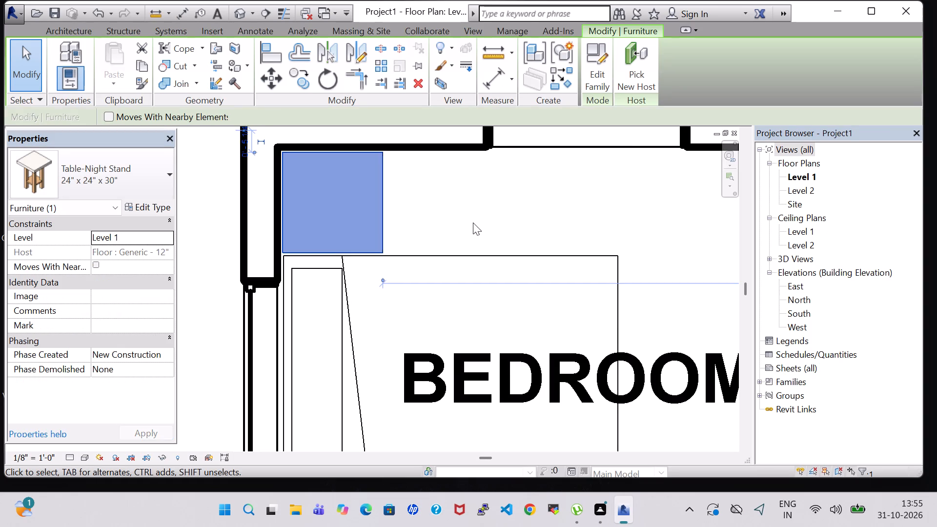
# Nudge the west bedroom's king bed one increment south, about 2 inches, toward the south night stand.
pyautogui.click(473, 223)
pyautogui.scroll(-5, 473, 223)
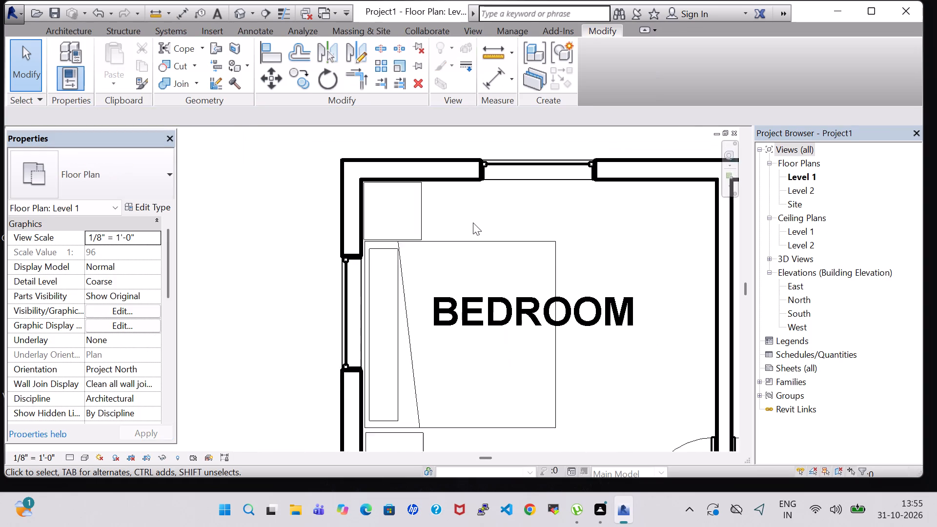
pyautogui.scroll(-2, 473, 223)
pyautogui.click(493, 353)
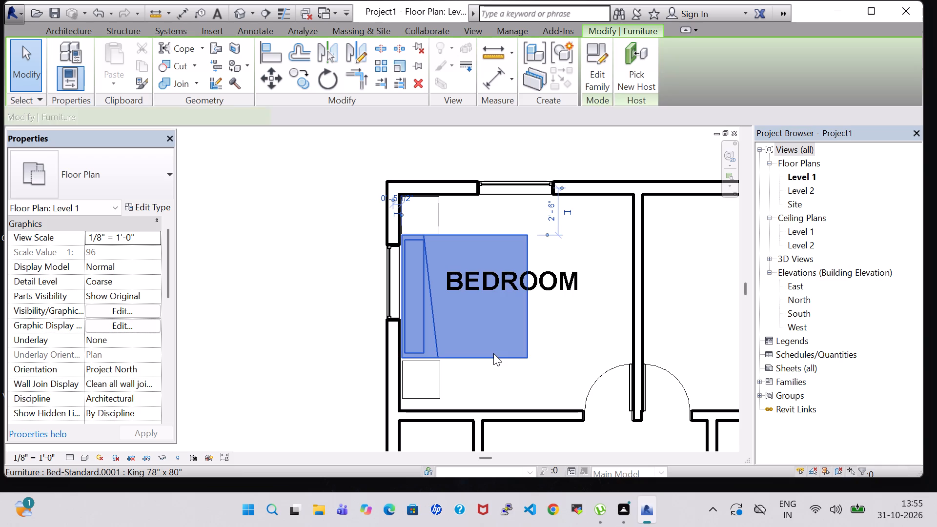
pyautogui.press('Down')
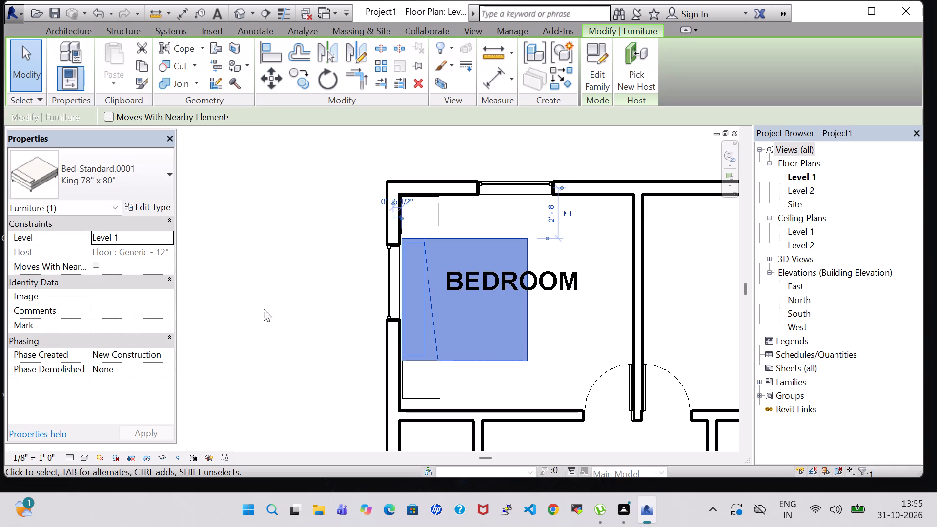
# Select the night stand on the south side of the west bedroom's bed.
pyautogui.click(424, 396)
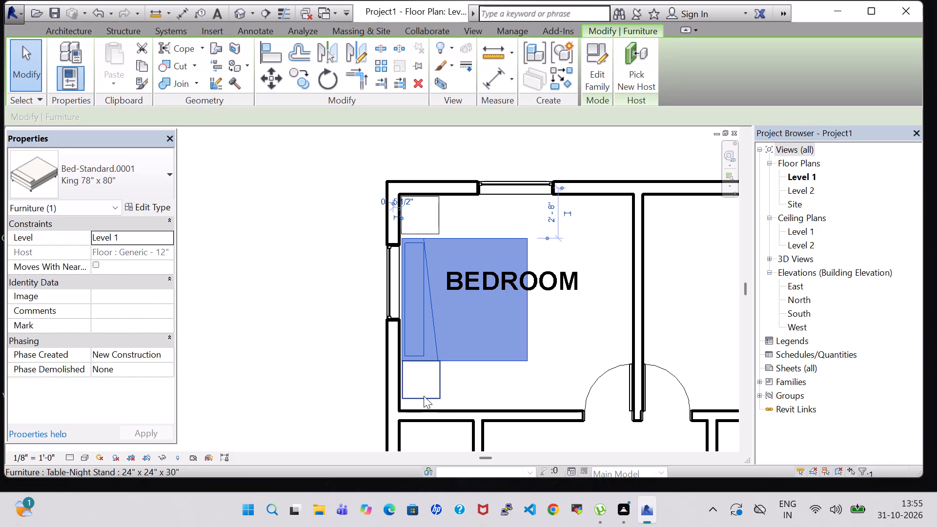
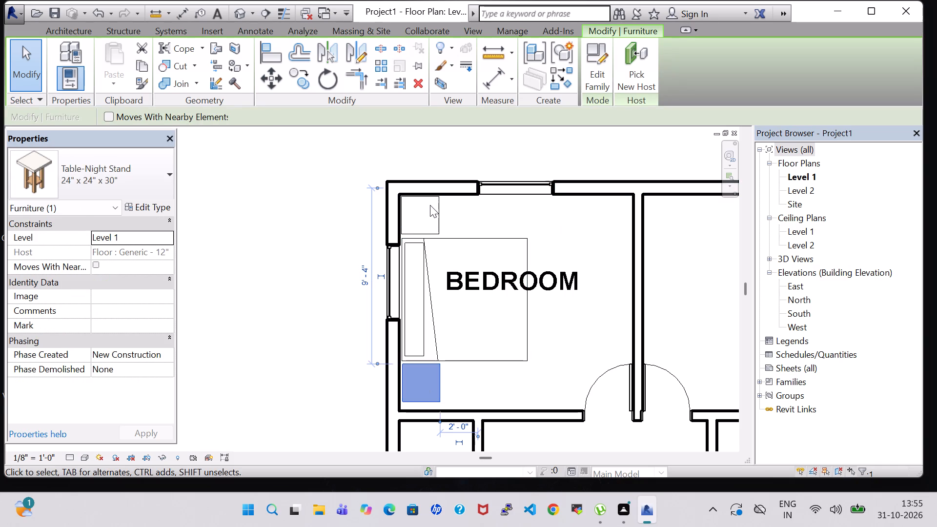
# Nudge the night stand on the south side of the west bedroom's bed one increment south, about 2 inches.
pyautogui.click(430, 205)
pyautogui.click(425, 385)
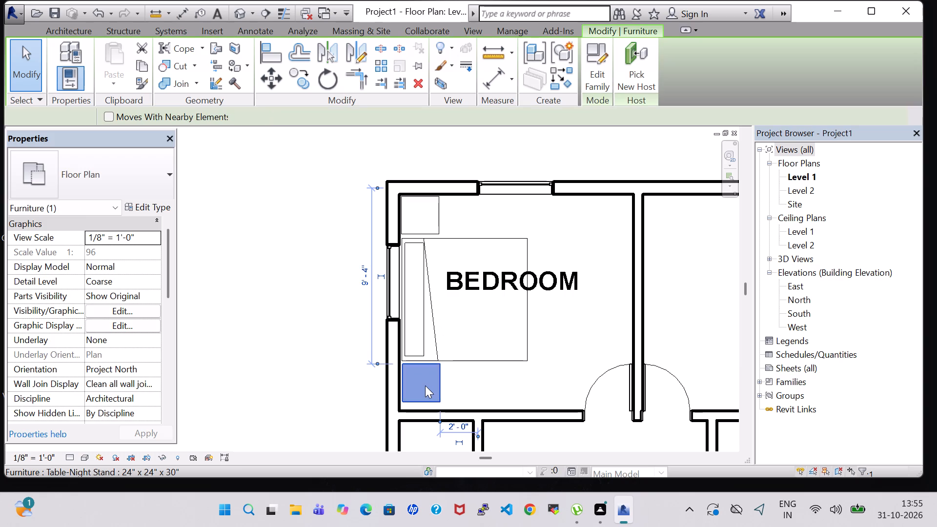
pyautogui.press('Down')
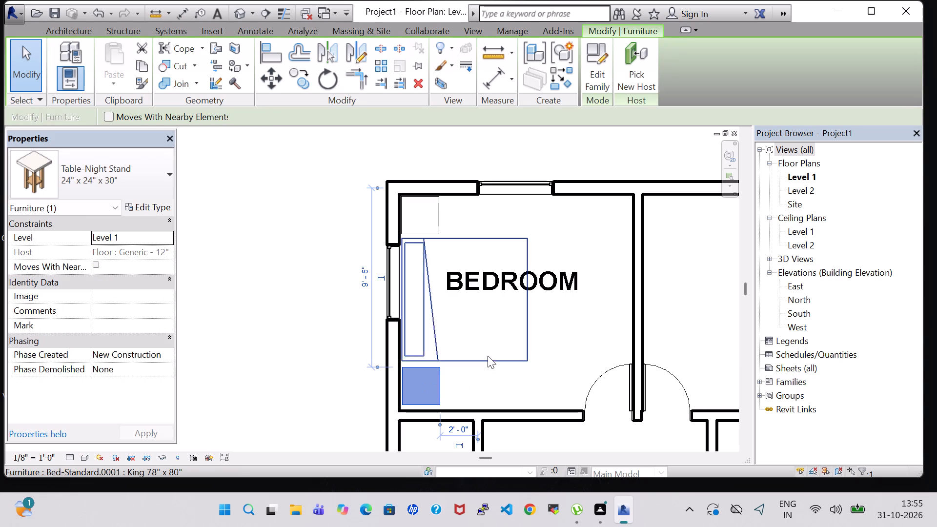
# Nudge the west bedroom's king bed one increment south, about 2 inches, toward the south night stand.
pyautogui.click(488, 355)
pyautogui.press('Down')
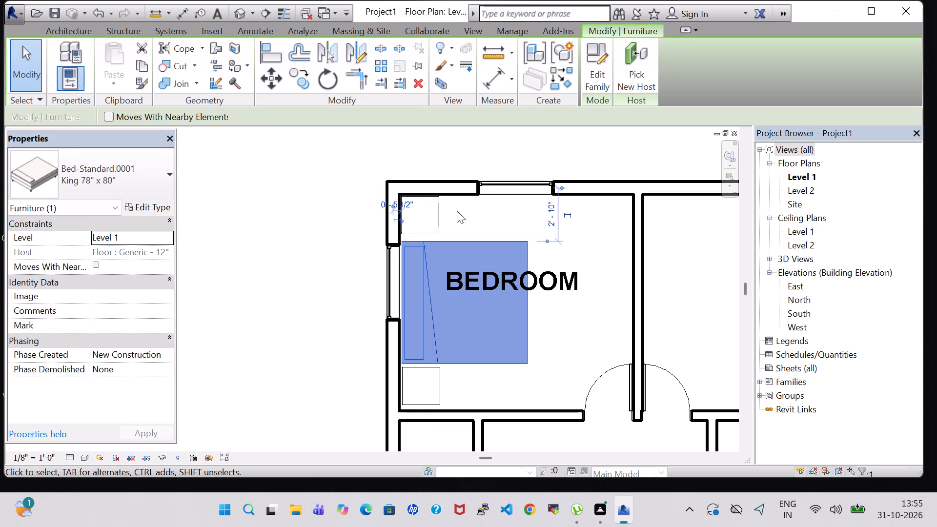
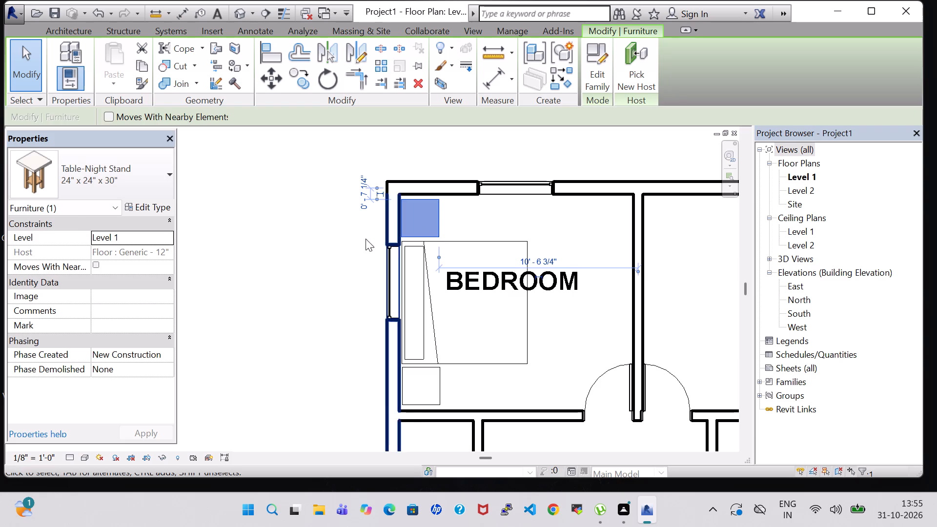
# Place a 24" x 24" x 30" night stand on each side of the king bed's head in the east bedroom.
pyautogui.click(310, 269)
pyautogui.scroll(-2, 310, 269)
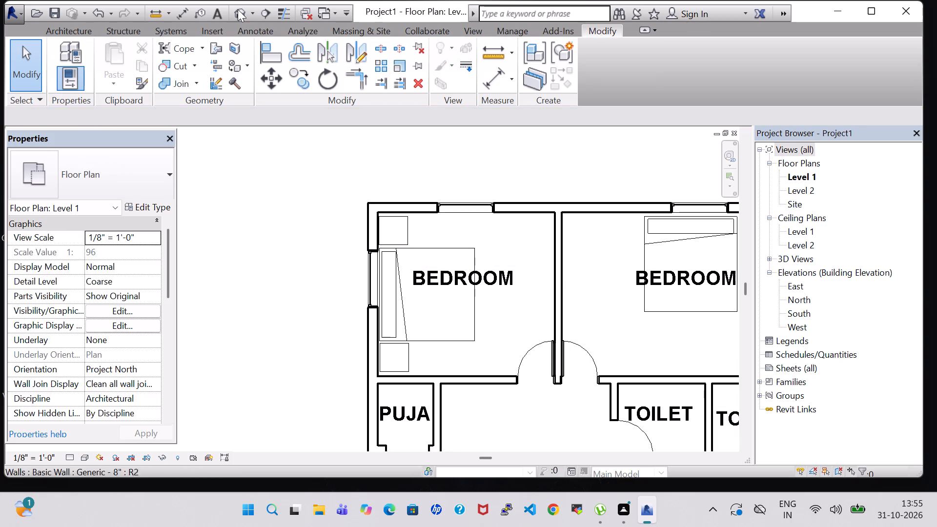
pyautogui.click(77, 30)
pyautogui.click(163, 62)
pyautogui.scroll(3, 600, 252)
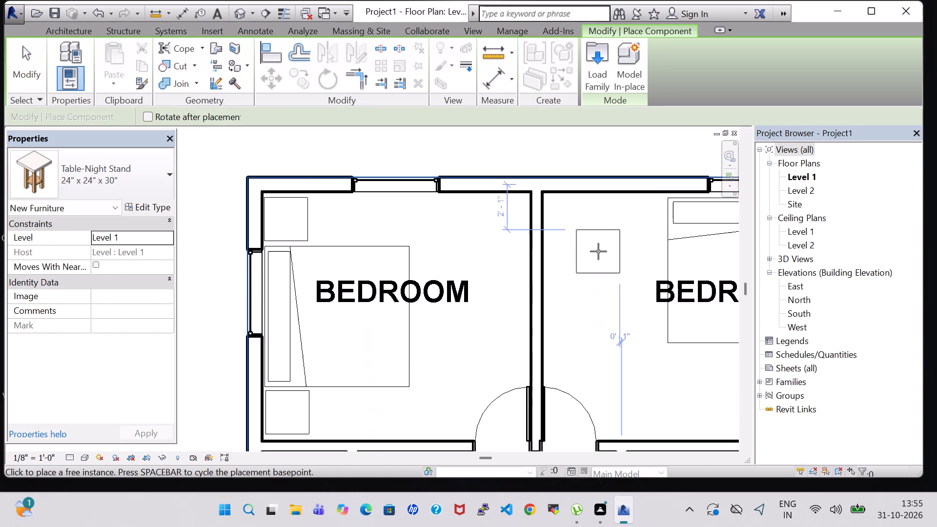
pyautogui.moveTo(662, 229); pyautogui.dragTo(446, 253, button='middle')
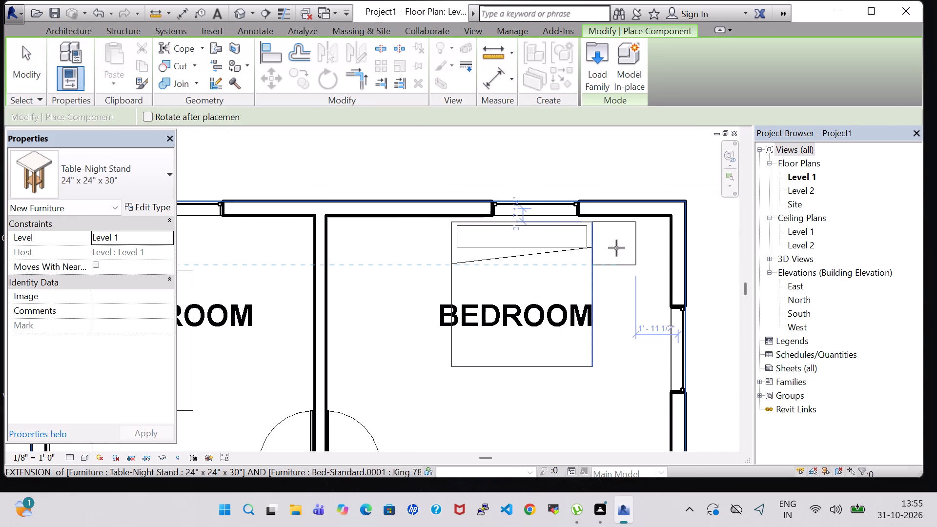
pyautogui.click(623, 247)
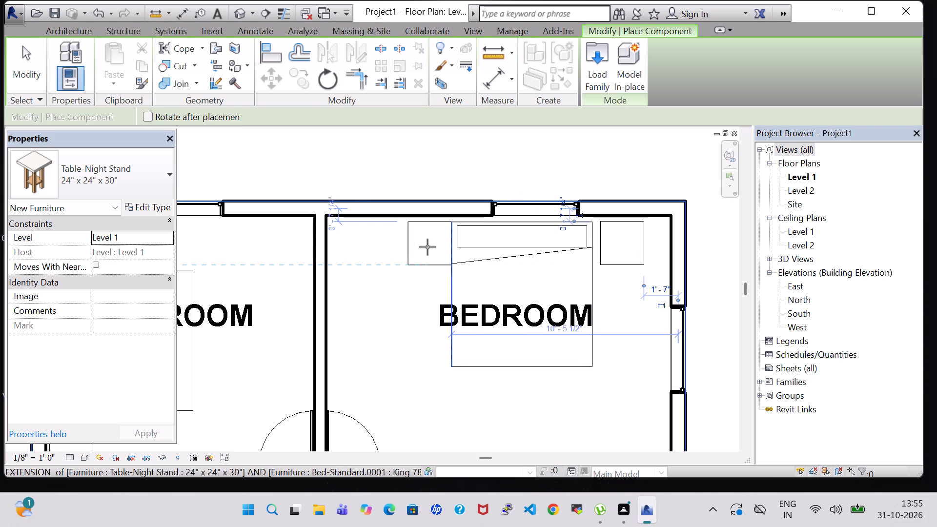
pyautogui.click(424, 247)
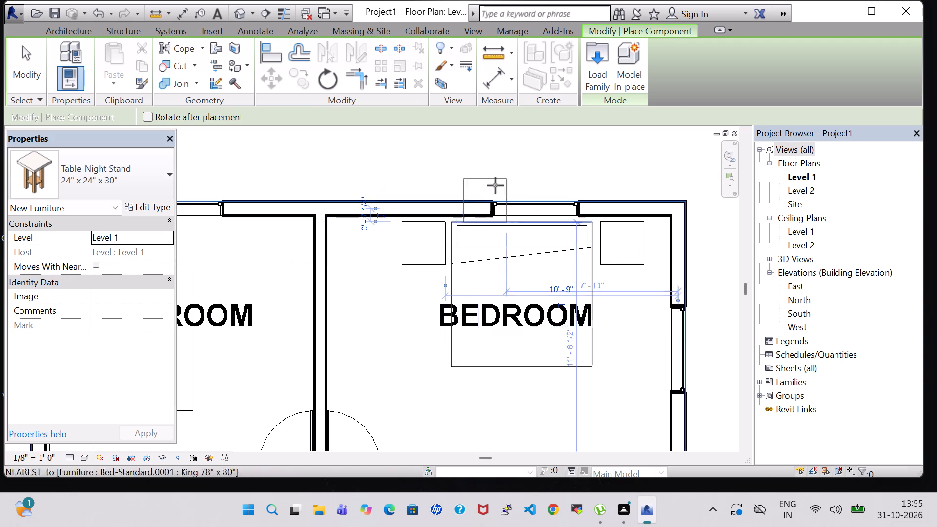
pyautogui.press('Escape')
pyautogui.press('Escape')
# Nudge the east bedroom's king bed and both night stands one increment north, about 2 inches, toward the window wall.
pyautogui.click(577, 236)
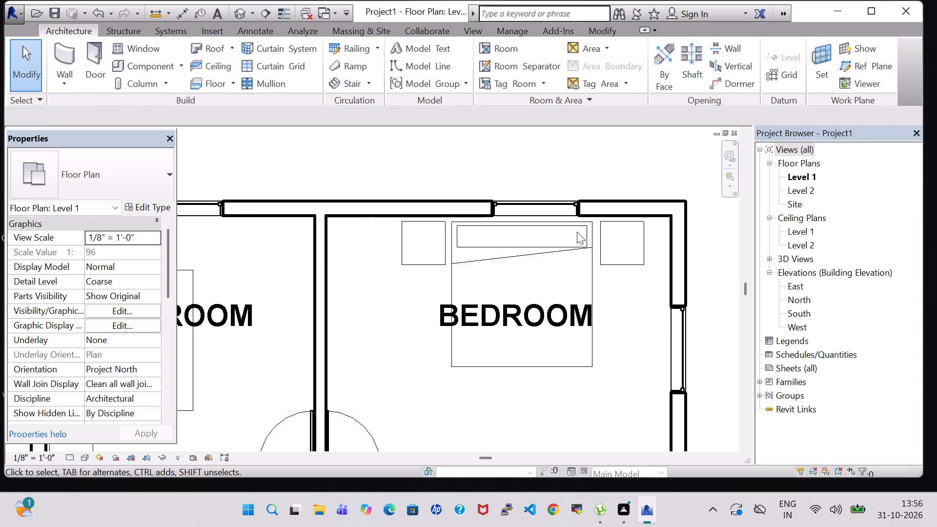
pyautogui.click(577, 229)
pyautogui.press('Up')
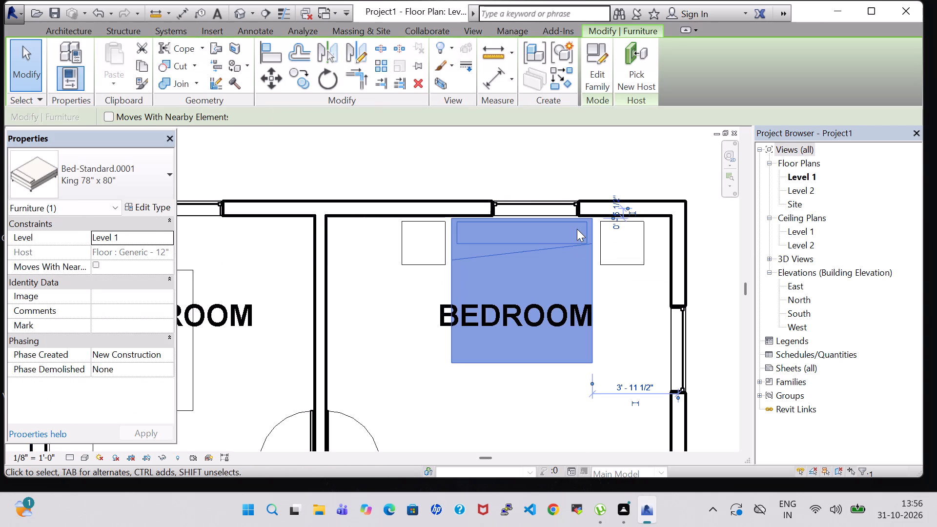
pyautogui.click(610, 269)
pyautogui.press('Up')
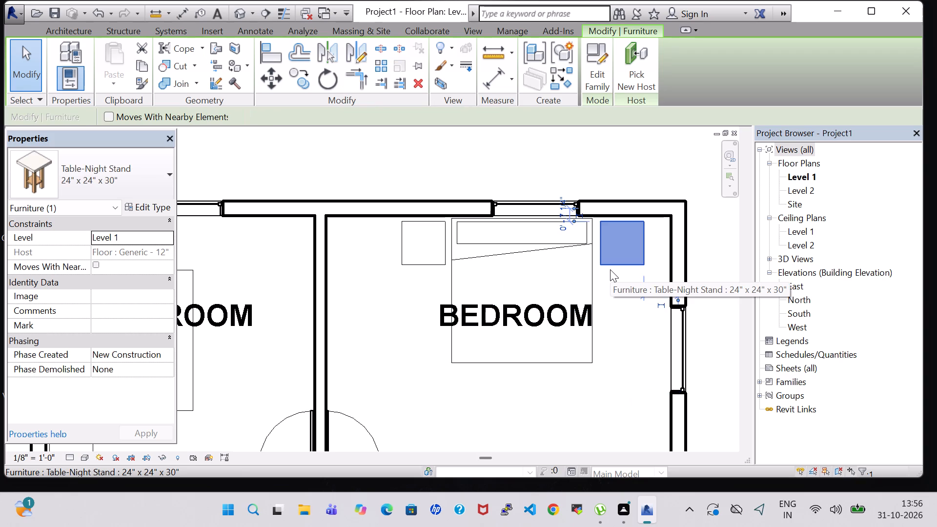
pyautogui.click(412, 262)
pyautogui.press('Up')
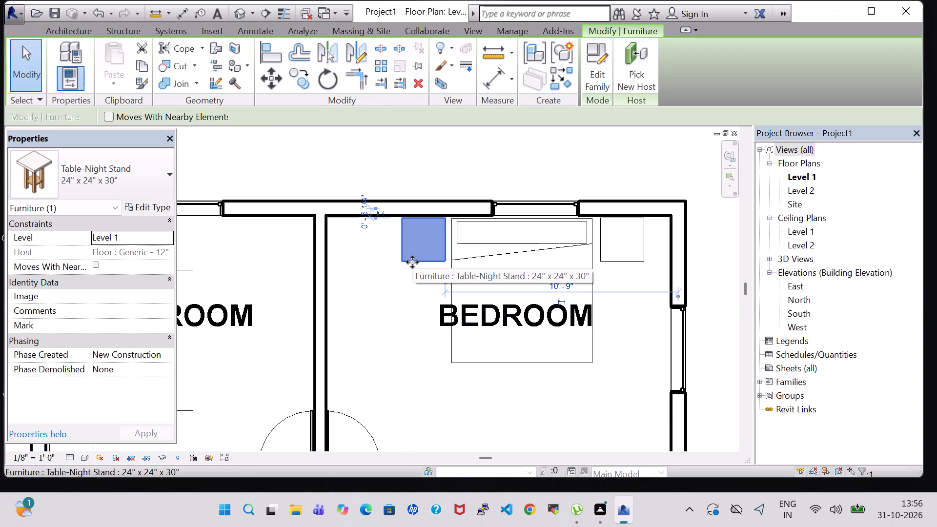
pyautogui.click(496, 159)
# Nudge the east bedroom's two night stands one increment, about 2 inches, toward the bed from each side.
pyautogui.scroll(-1, 500, 164)
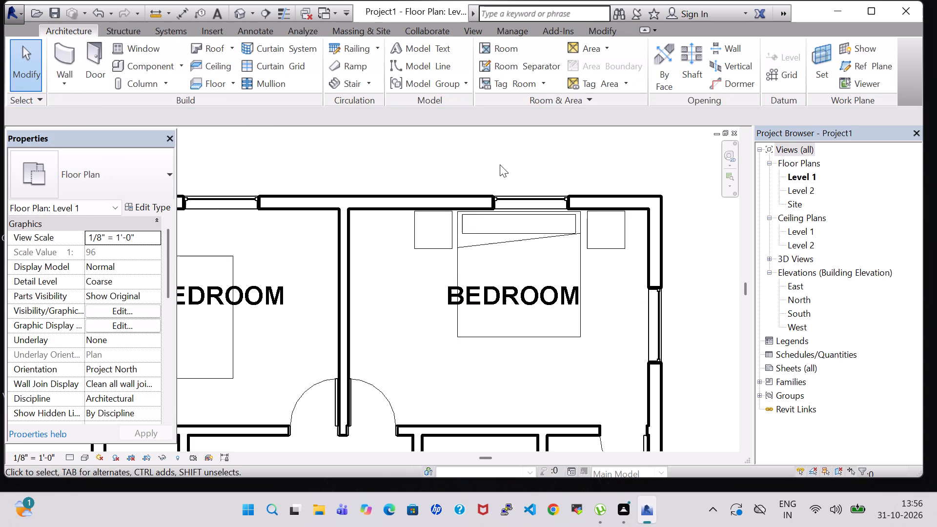
pyautogui.scroll(-1, 500, 164)
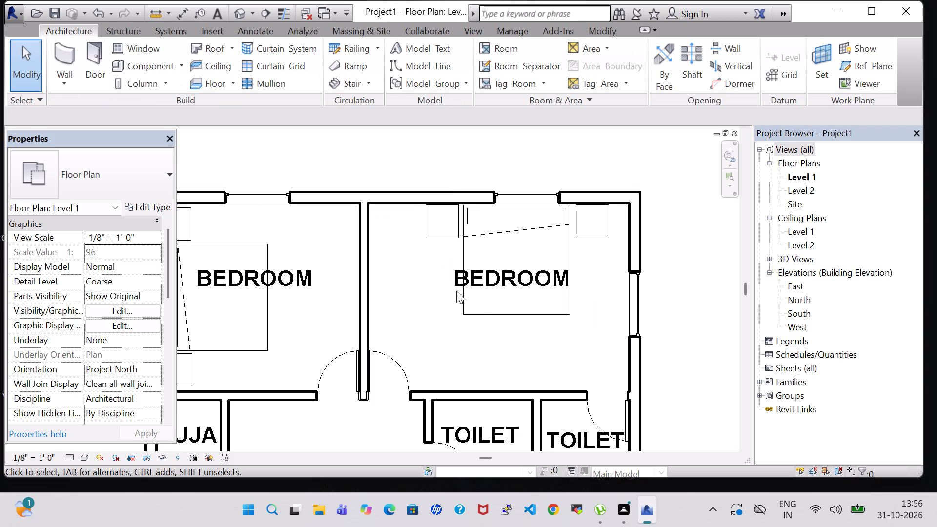
pyautogui.click(448, 241)
pyautogui.press('Right')
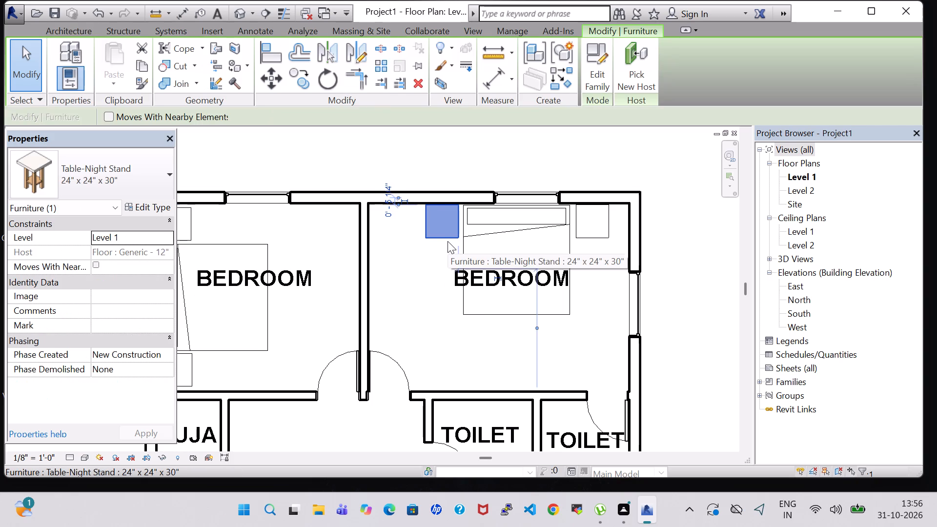
pyautogui.click(589, 239)
pyautogui.press('Left')
pyautogui.click(567, 145)
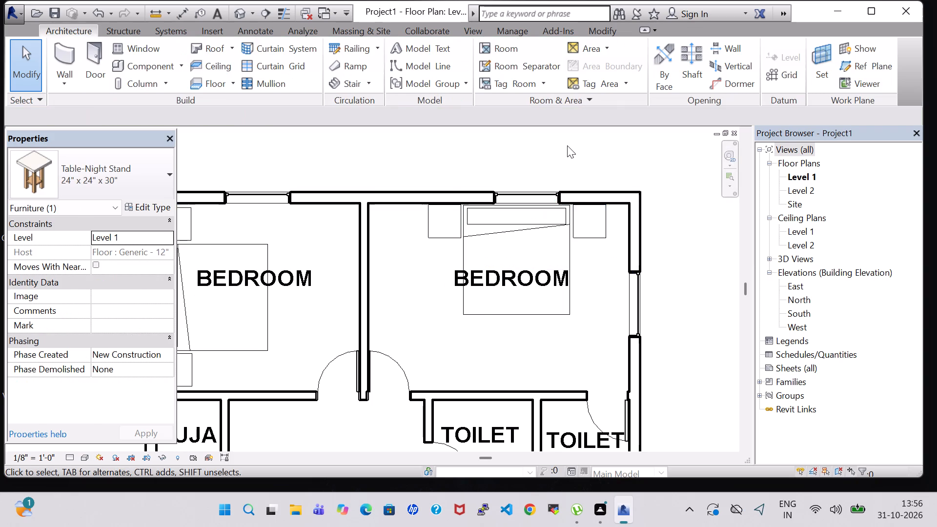
# Load the TV Stand family from the US Imperial library's Furniture folder as the component to place.
pyautogui.scroll(-3, 567, 145)
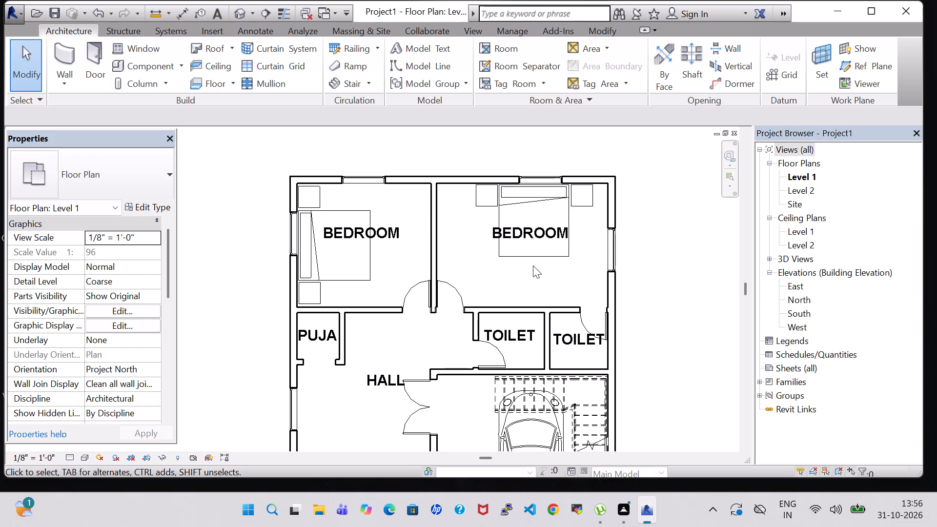
pyautogui.click(140, 63)
pyautogui.click(596, 56)
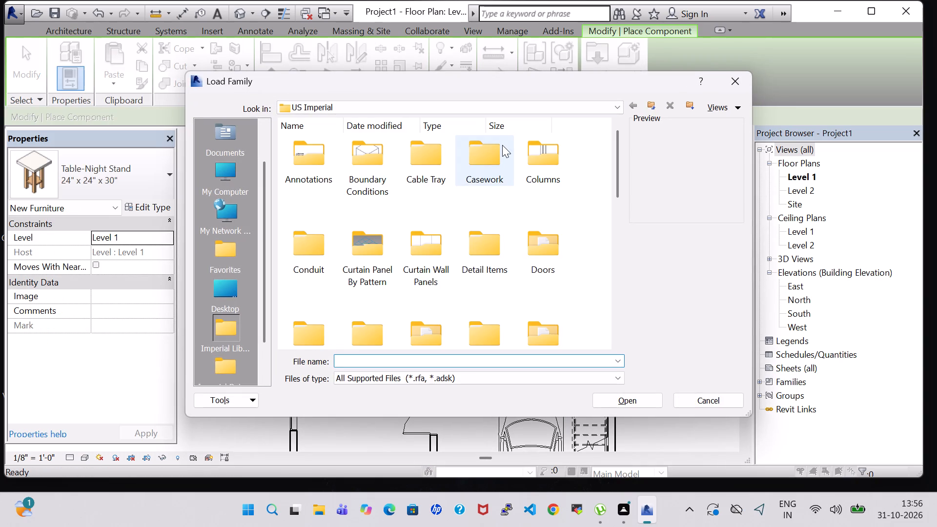
pyautogui.scroll(-1, 535, 229)
pyautogui.tripleClick(550, 201)
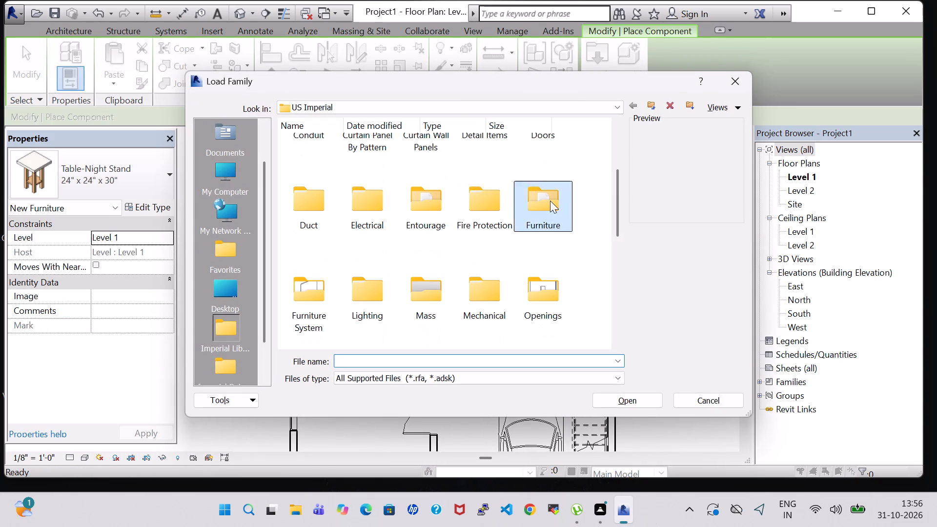
pyautogui.click(356, 246)
pyautogui.click(640, 405)
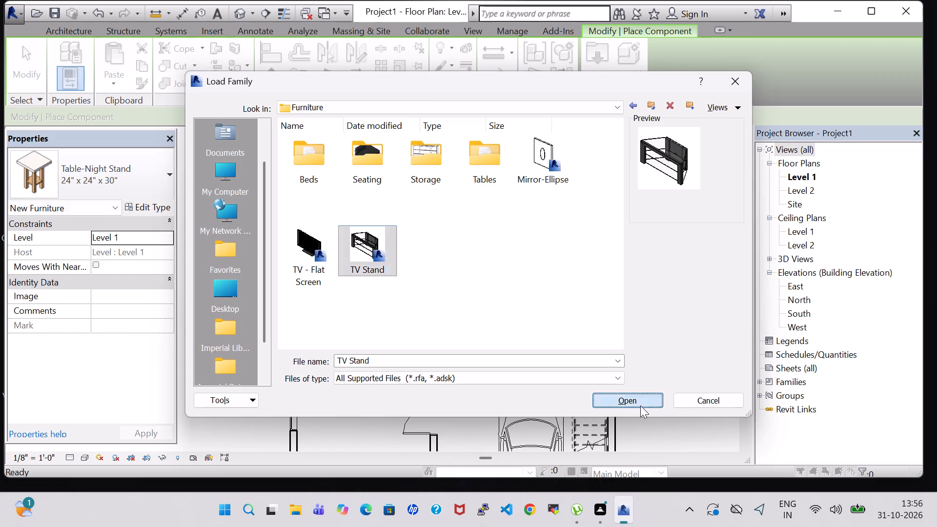
# Place a TV stand in the west bedroom, rotated to face the bed, against the wall shared with the east bedroom.
pyautogui.scroll(3, 367, 301)
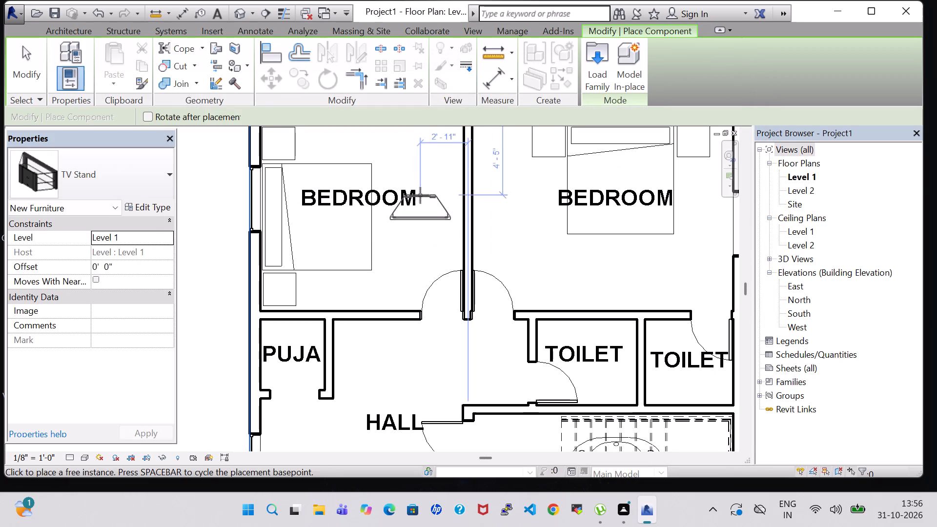
pyautogui.press('space')
pyautogui.press('space')
pyautogui.press('space')
pyautogui.scroll(4, 437, 211)
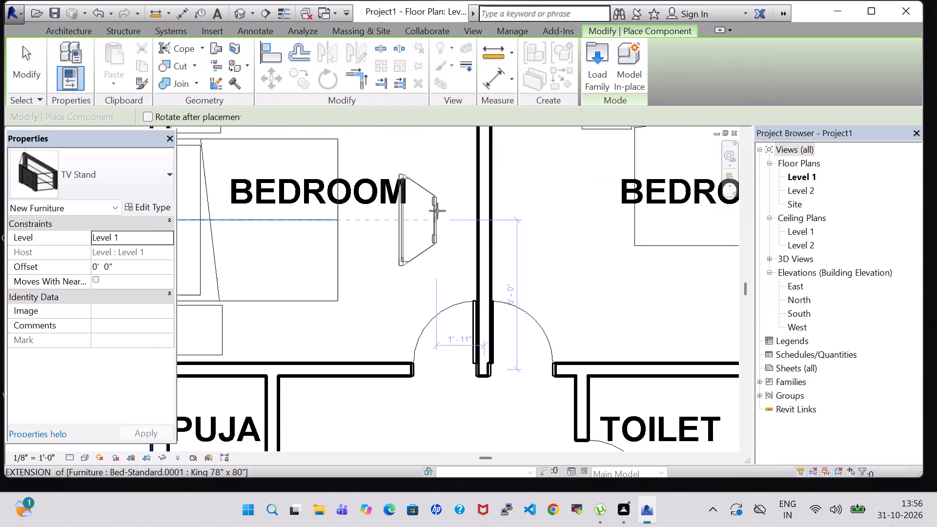
pyautogui.click(479, 200)
# Place a second TV stand in the east bedroom, rotated to face the bed, against the south wall beside the toilets.
pyautogui.scroll(-4, 601, 260)
pyautogui.press('space')
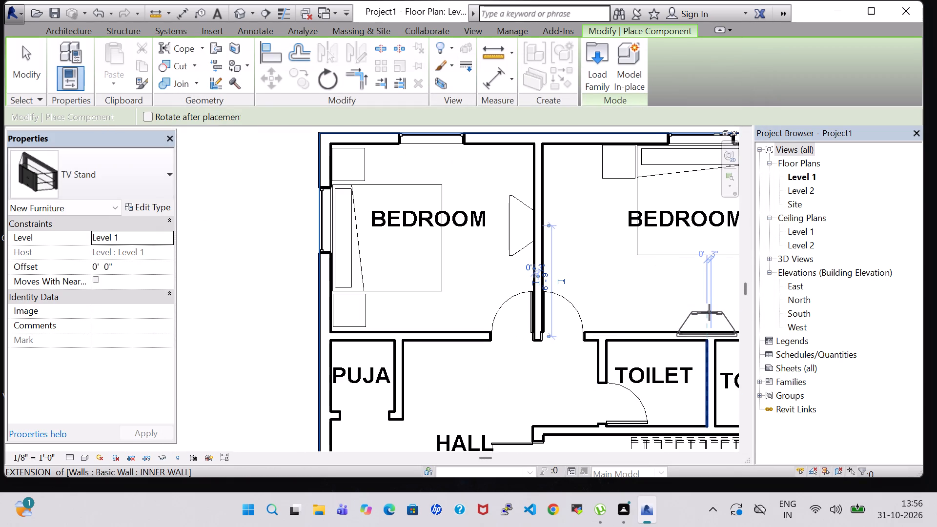
pyautogui.press('space')
pyautogui.press('space')
pyautogui.moveTo(707, 312); pyautogui.dragTo(605, 313, button='middle')
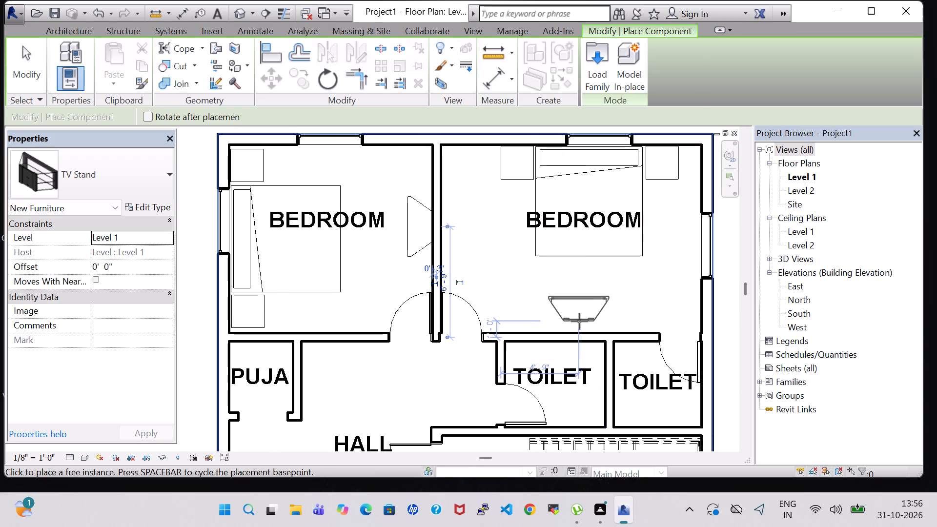
pyautogui.click(581, 329)
pyautogui.press('Escape')
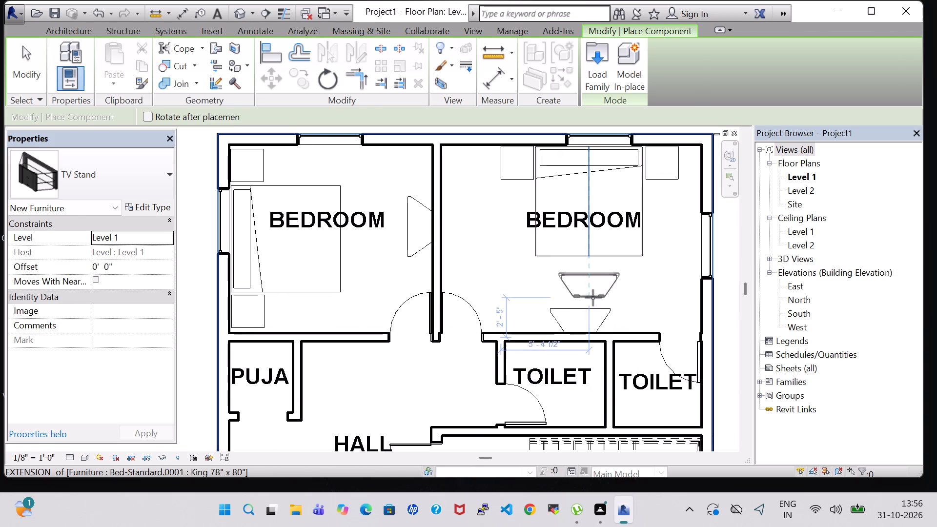
pyautogui.press('Escape')
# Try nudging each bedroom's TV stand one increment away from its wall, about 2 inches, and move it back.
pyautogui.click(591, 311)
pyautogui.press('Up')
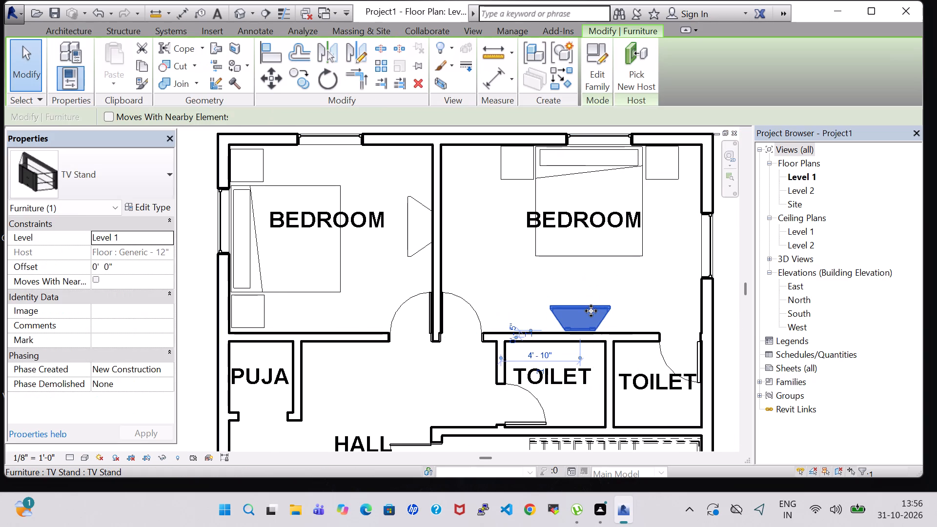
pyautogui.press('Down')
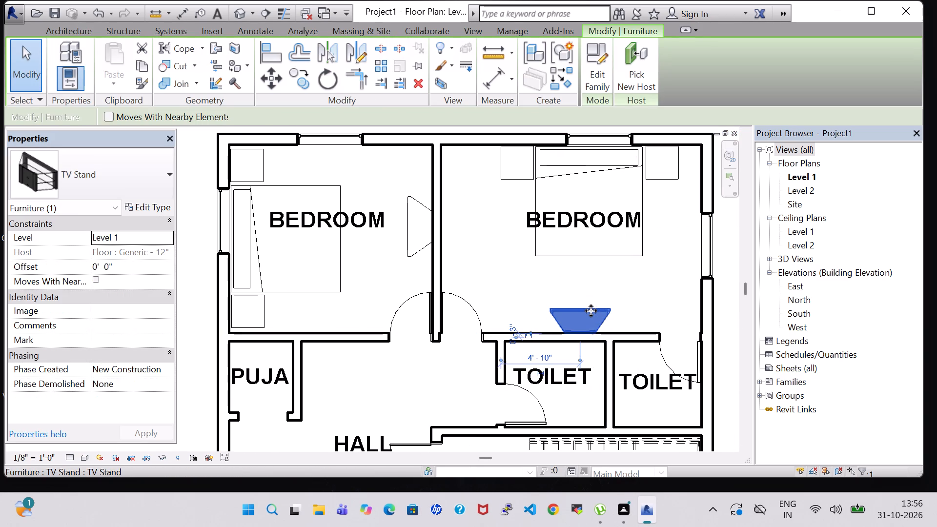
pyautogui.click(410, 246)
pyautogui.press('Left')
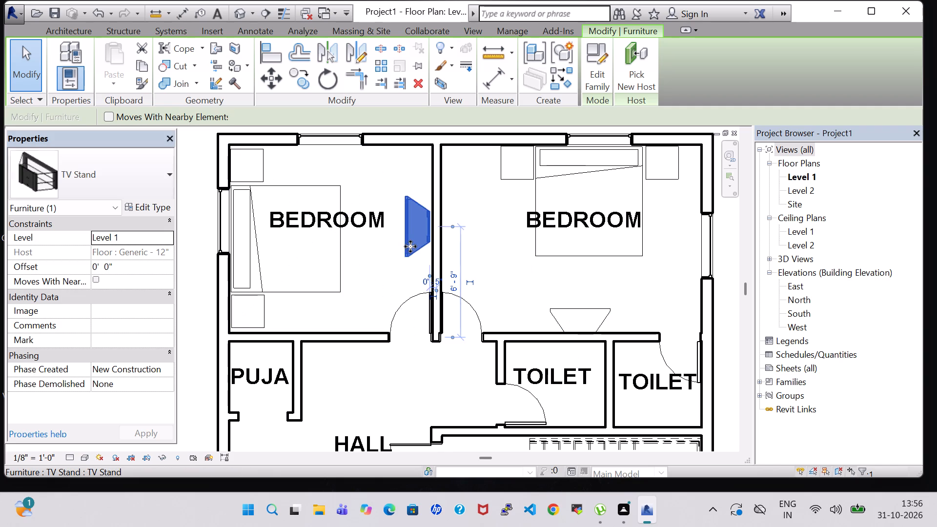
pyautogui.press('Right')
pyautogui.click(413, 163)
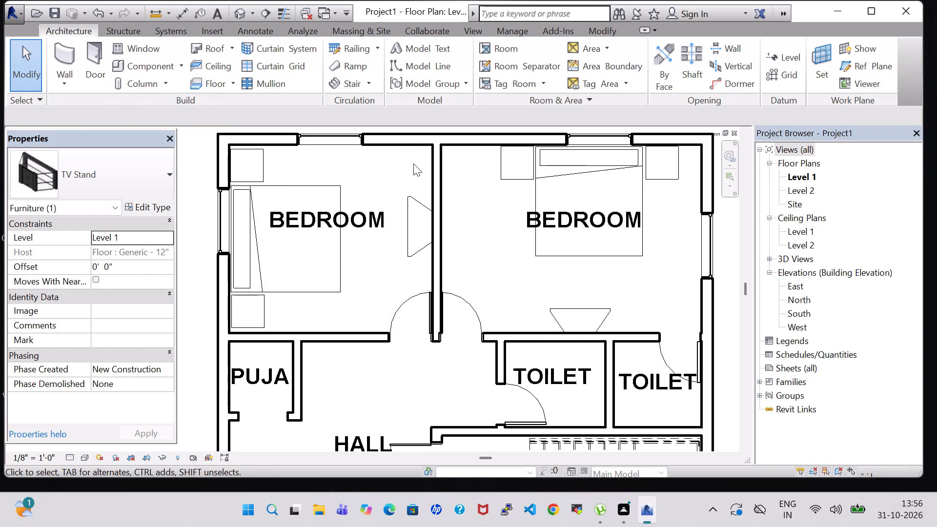
# Load the TV - Flat Screen family from the US Imperial library's Furniture folder as the component to place.
pyautogui.scroll(-3, 413, 163)
pyautogui.click(130, 64)
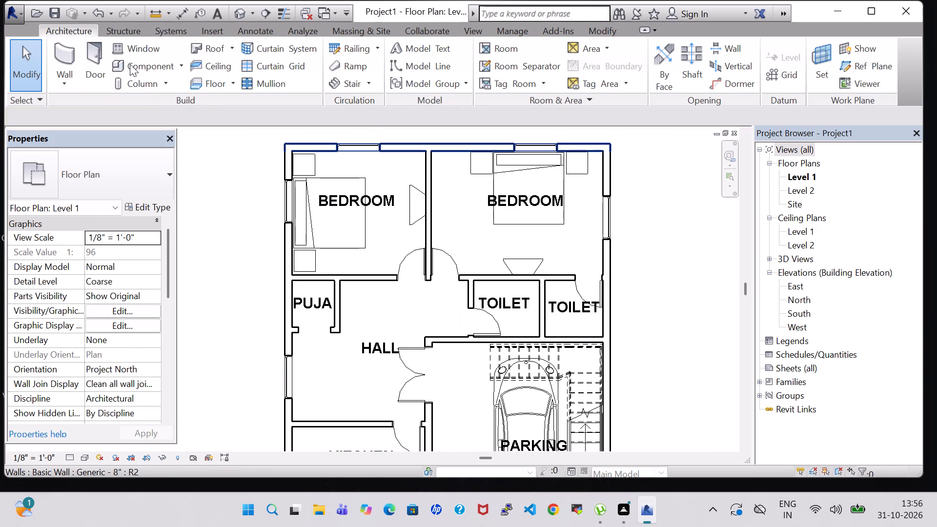
pyautogui.click(587, 69)
pyautogui.scroll(-1, 445, 283)
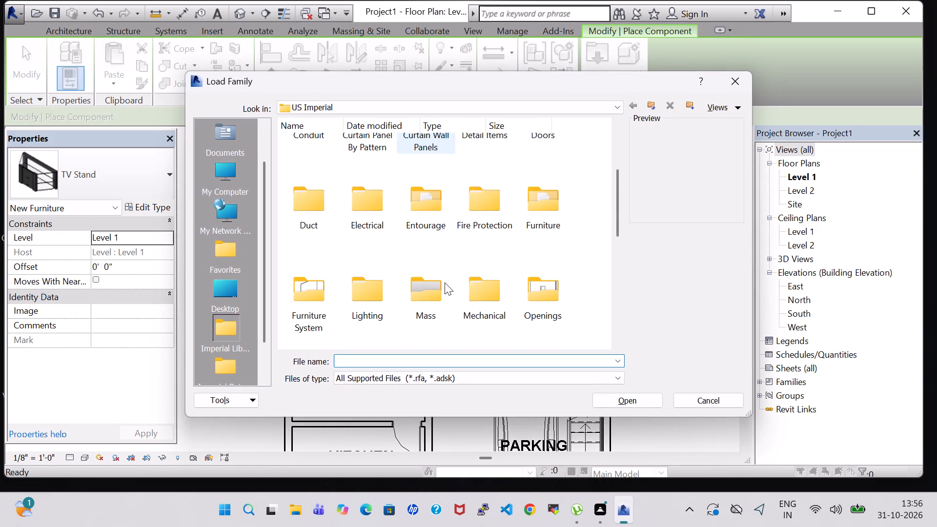
pyautogui.scroll(-1, 445, 283)
pyautogui.scroll(1, 471, 261)
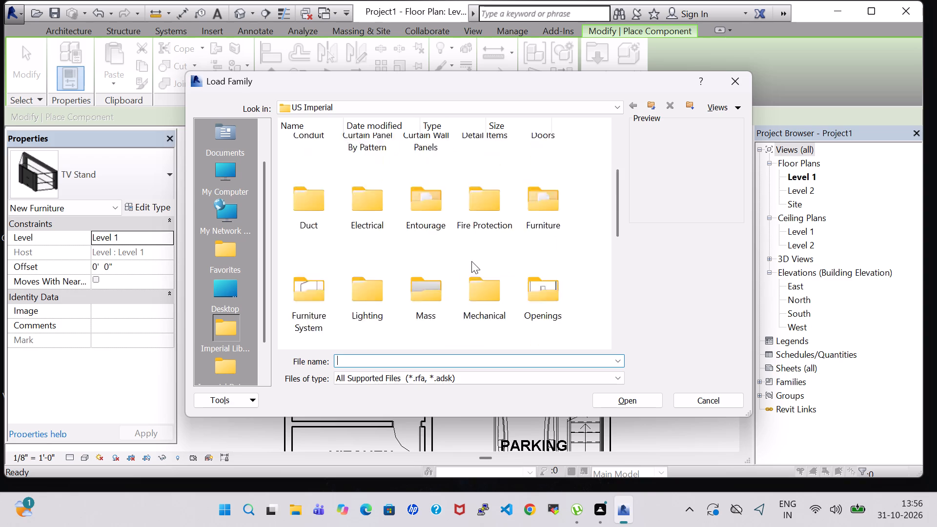
pyautogui.scroll(1, 471, 261)
pyautogui.scroll(-1, 552, 221)
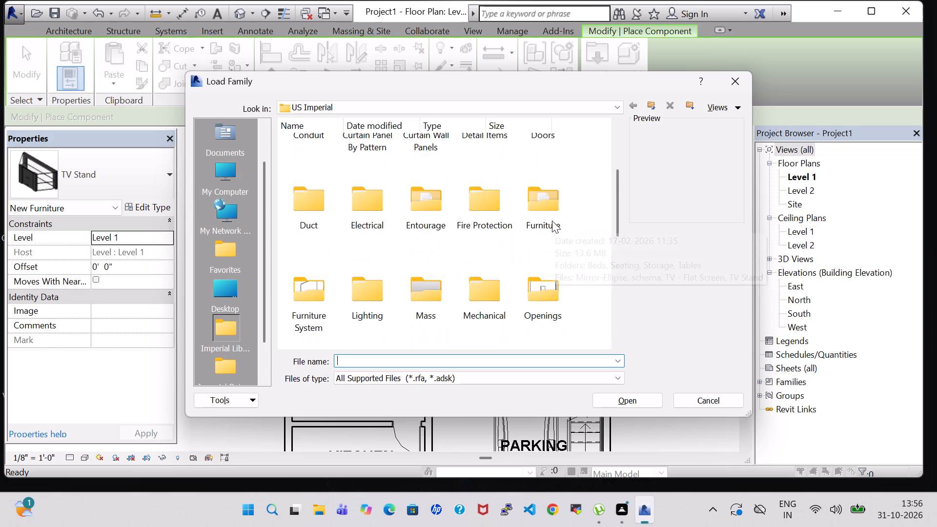
pyautogui.doubleClick(552, 221)
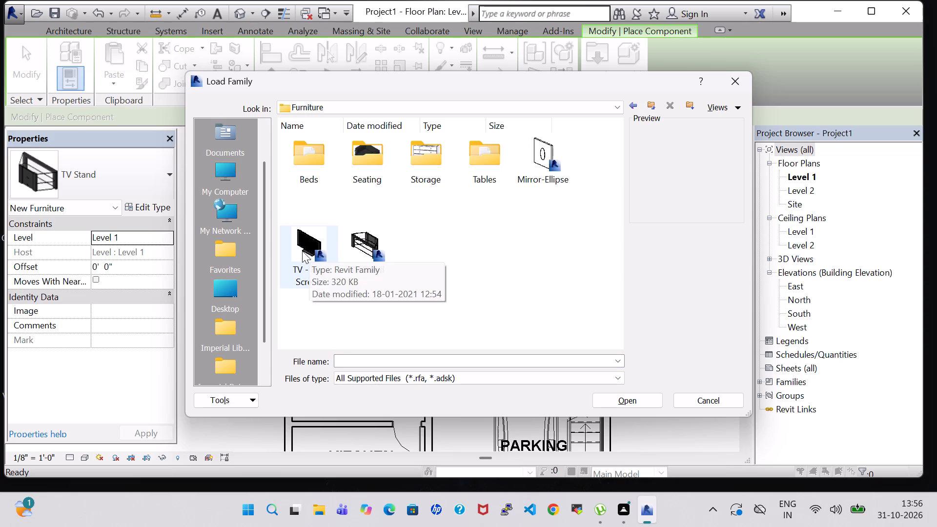
pyautogui.click(302, 251)
pyautogui.moveTo(617, 405); pyautogui.dragTo(622, 408)
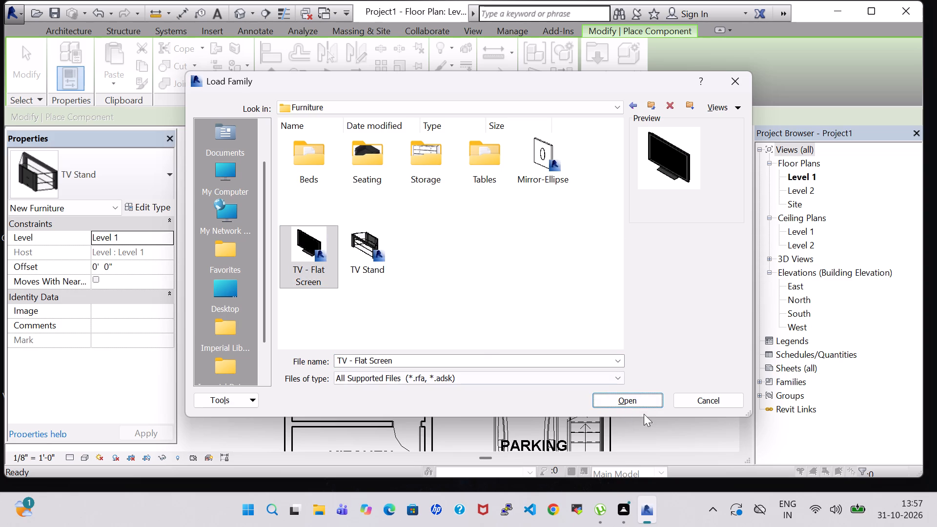
pyautogui.click(644, 397)
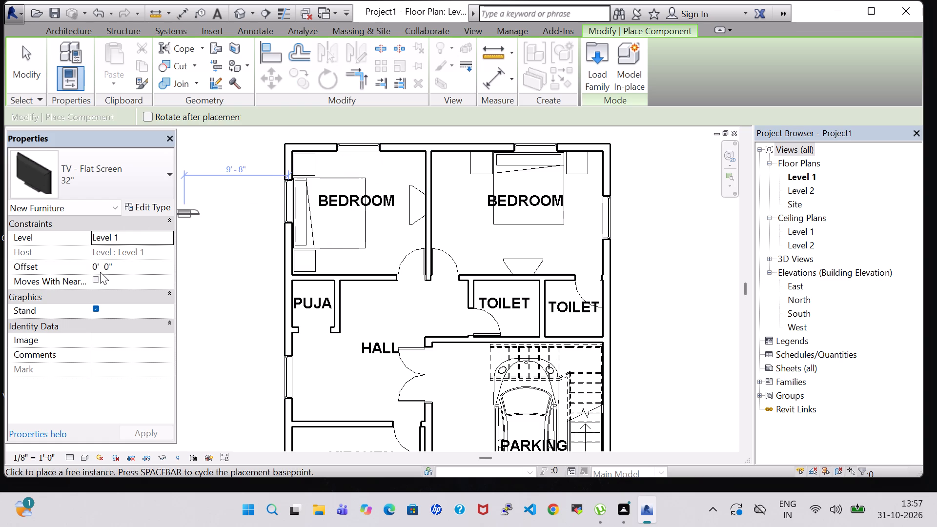
# Open the offset value of the new 32" flat-screen TV for editing.
pyautogui.click(100, 268)
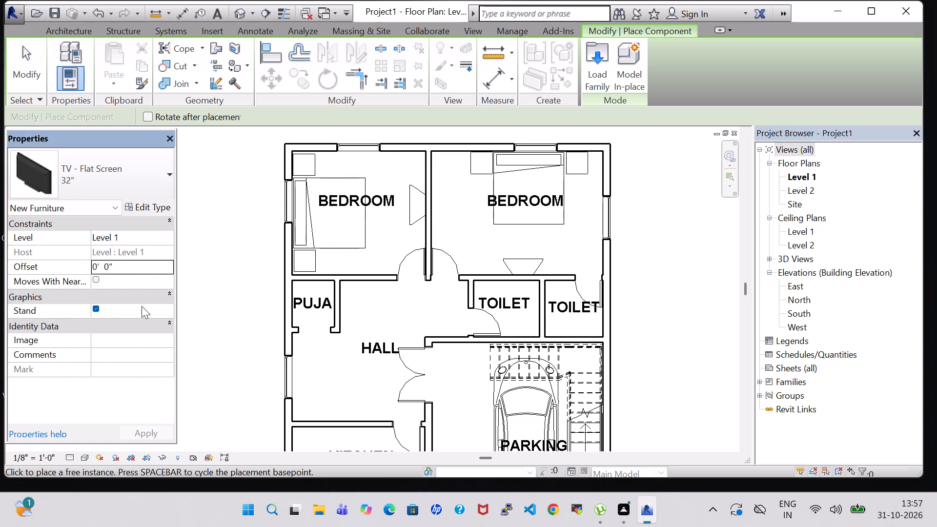
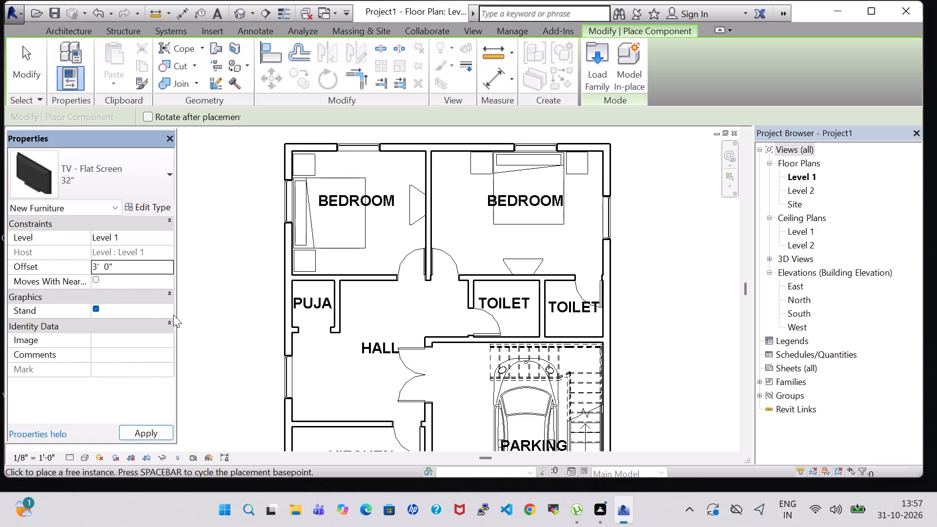
# Place the 32" flat-screen TV at 3' 0" offset on the west bedroom's TV stand, facing the bed, and nudge it one increment off the wall.
pyautogui.press('space')
pyautogui.press('space')
pyautogui.press('space')
pyautogui.press('space')
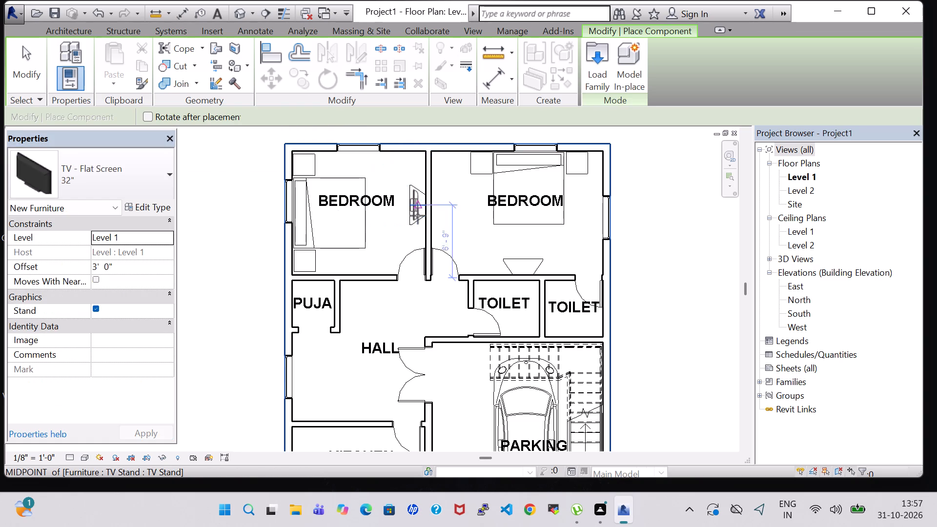
pyautogui.scroll(10, 416, 219)
pyautogui.moveTo(443, 179); pyautogui.dragTo(439, 275, button='middle')
pyautogui.scroll(3, 439, 275)
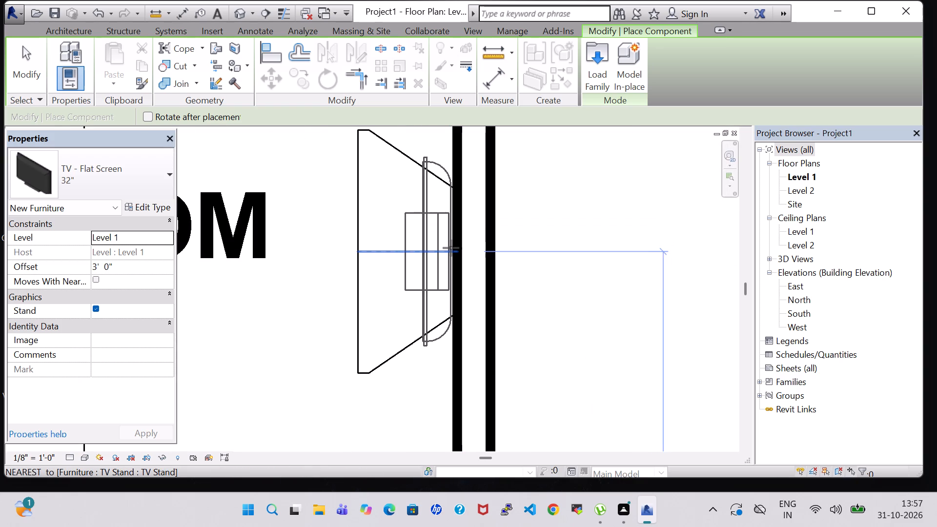
pyautogui.click(453, 247)
pyautogui.press('Escape')
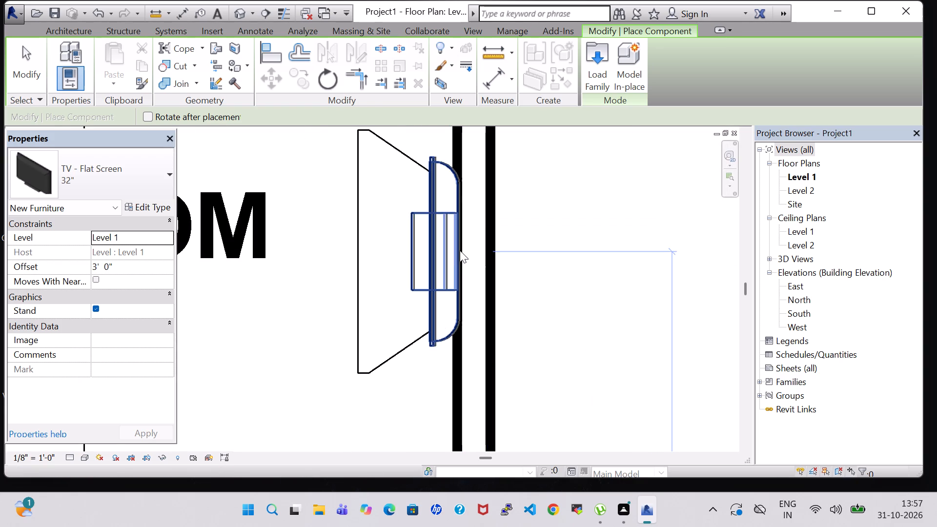
pyautogui.press('Escape')
pyautogui.click(449, 256)
pyautogui.press('Left')
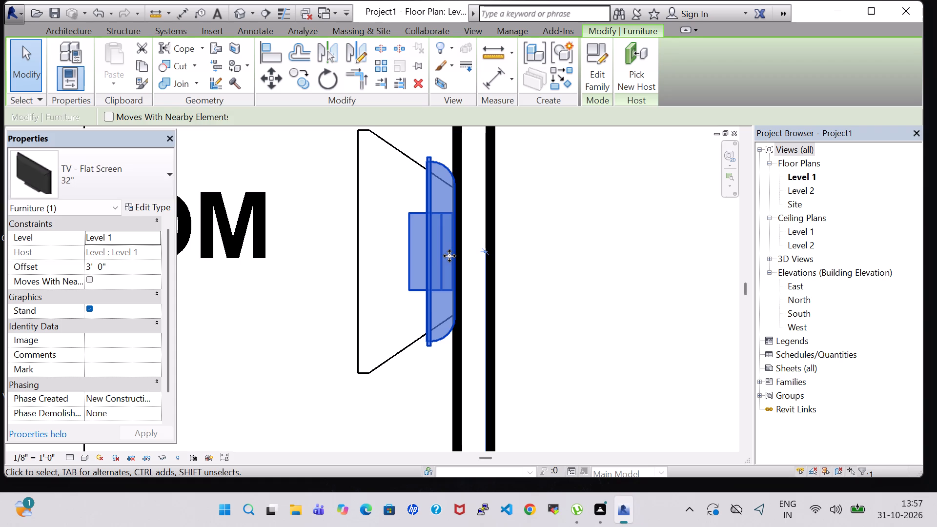
pyautogui.press('Left')
pyautogui.press('Right')
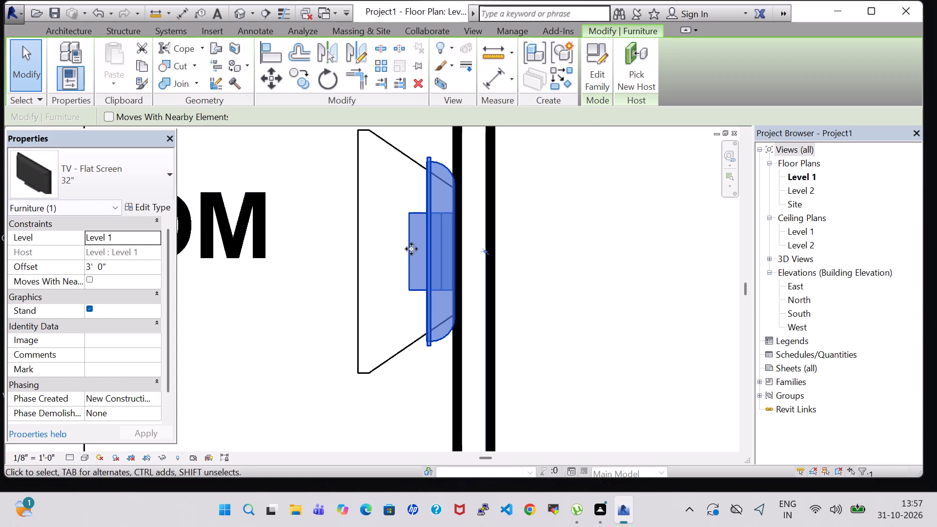
# Change the west bedroom's flat-screen TV to the 50" type.
pyautogui.scroll(-4, 407, 262)
pyautogui.click(137, 190)
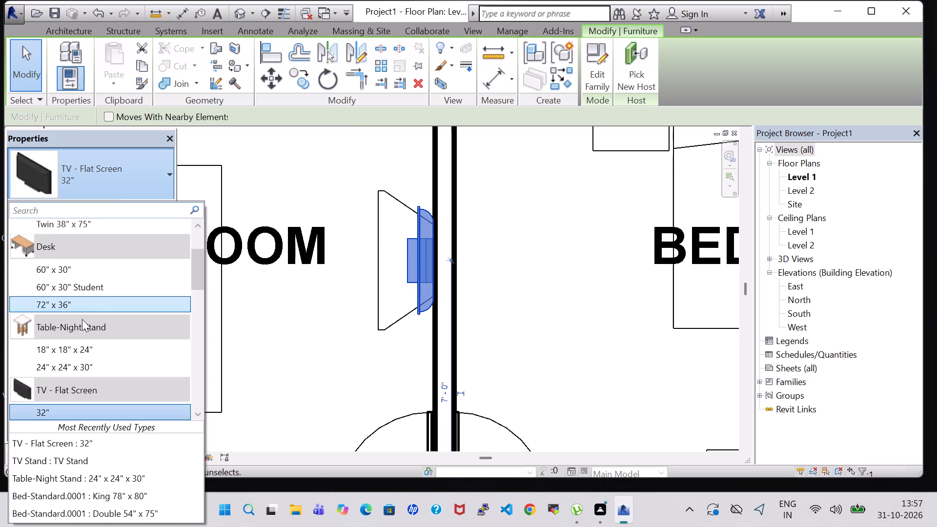
pyautogui.scroll(-2, 72, 395)
pyautogui.doubleClick(71, 409)
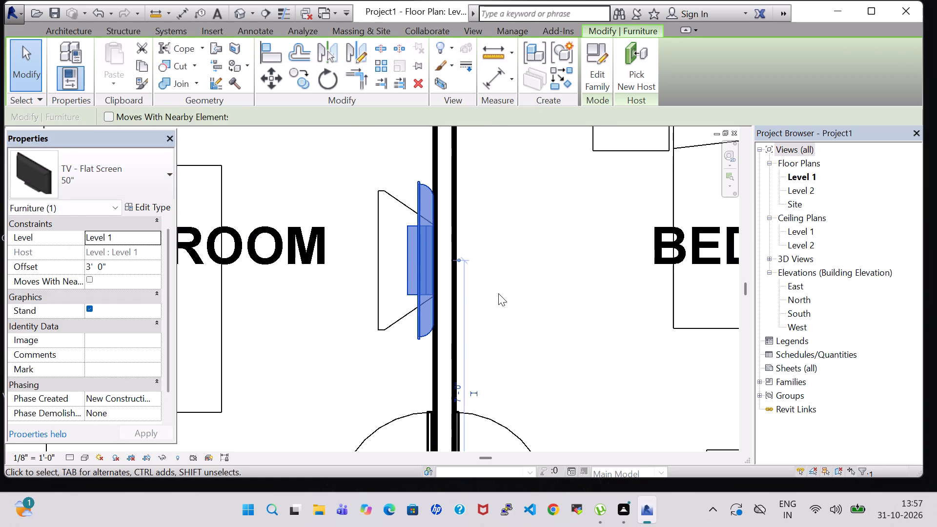
pyautogui.click(498, 293)
# Place another 32" flat-screen TV on the east bedroom's TV stand, rotated to face the bed, with its back at the south wall.
pyautogui.scroll(-3, 498, 293)
pyautogui.moveTo(508, 289); pyautogui.dragTo(275, 246, button='middle')
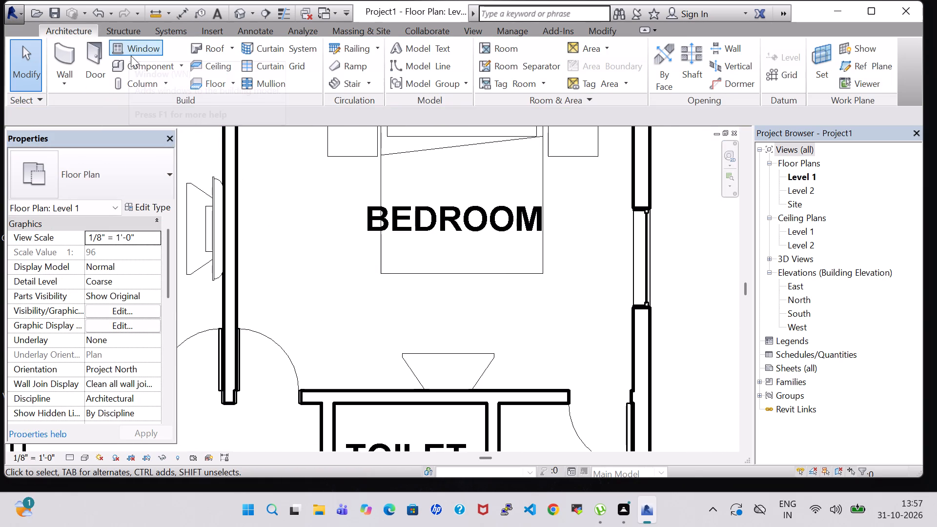
pyautogui.click(133, 59)
pyautogui.scroll(3, 447, 368)
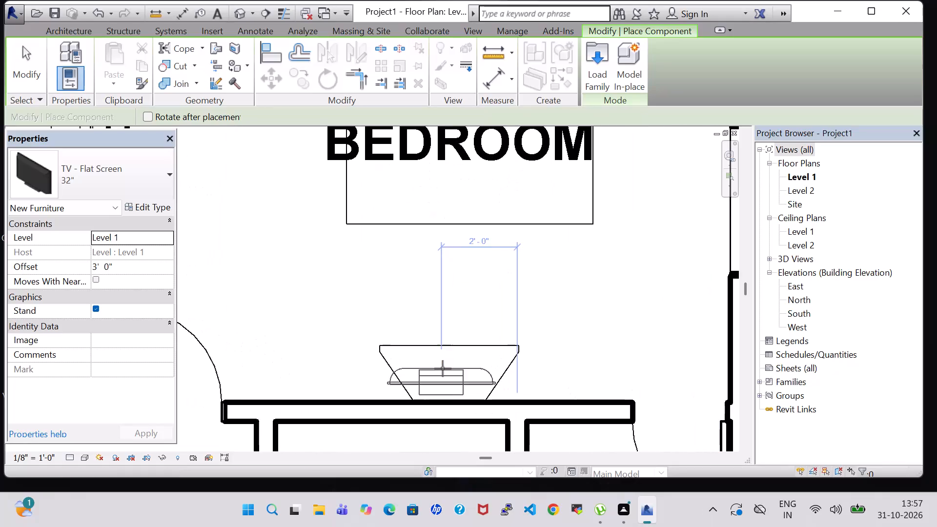
pyautogui.press('space')
pyautogui.press('space')
pyautogui.scroll(5, 443, 365)
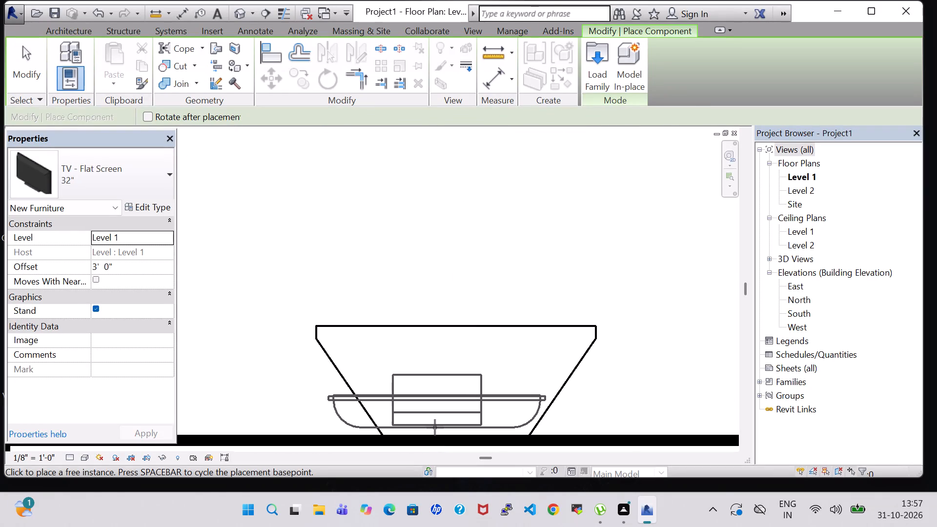
pyautogui.click(435, 435)
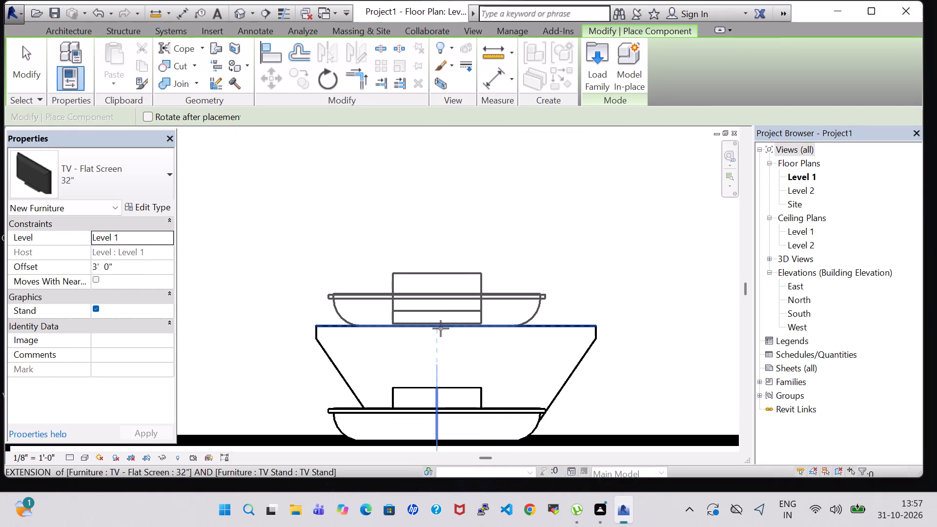
pyautogui.press('Escape')
pyautogui.press('Escape')
# Change the east bedroom's flat-screen TV to the 50" type and nudge it one increment north, off the wall.
pyautogui.click(439, 391)
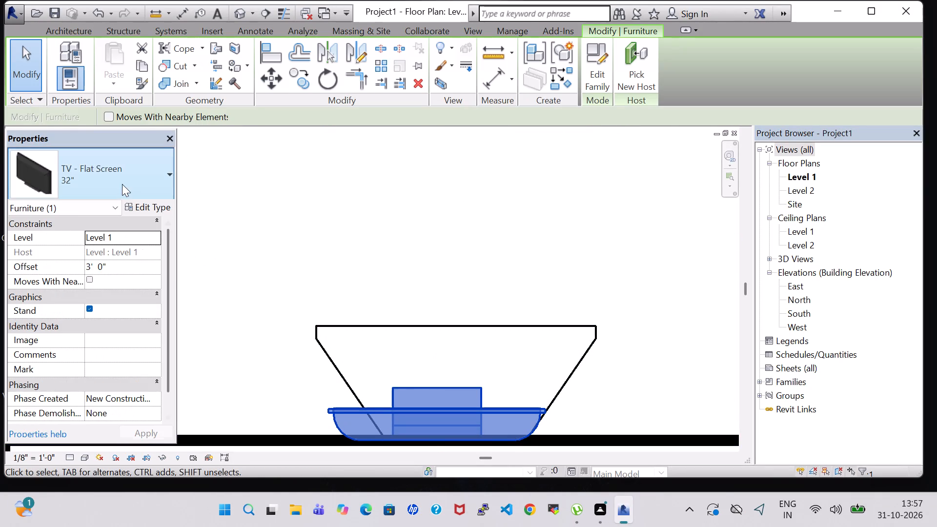
pyautogui.click(122, 184)
pyautogui.click(51, 398)
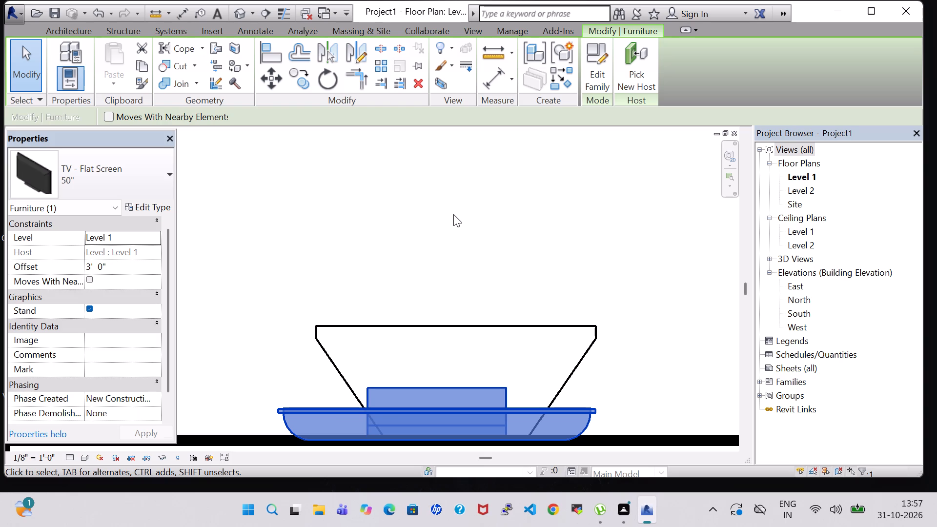
pyautogui.press('Up')
pyautogui.click(453, 214)
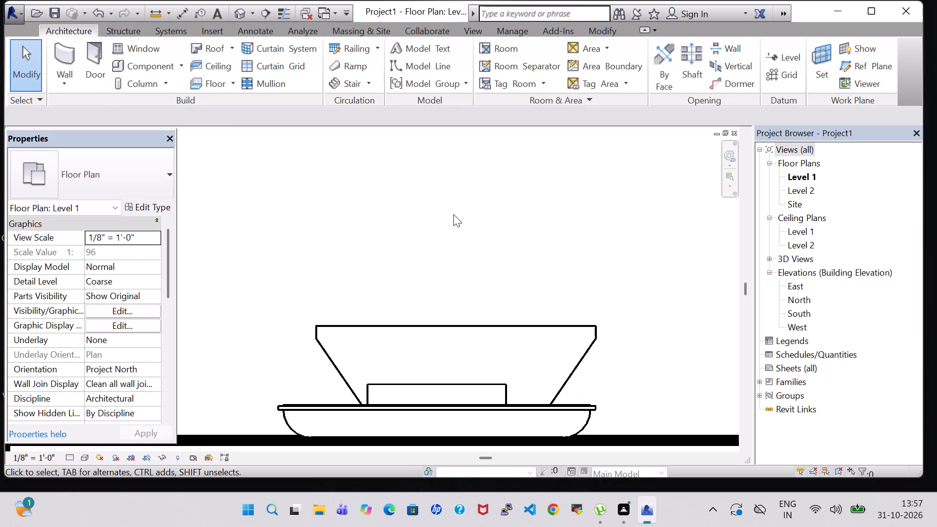
# Load the Dresser family from the US Imperial library's Furniture > Storage folder as the component to place.
pyautogui.scroll(-10, 453, 214)
pyautogui.moveTo(460, 207); pyautogui.dragTo(459, 222, button='middle')
pyautogui.scroll(-1, 440, 305)
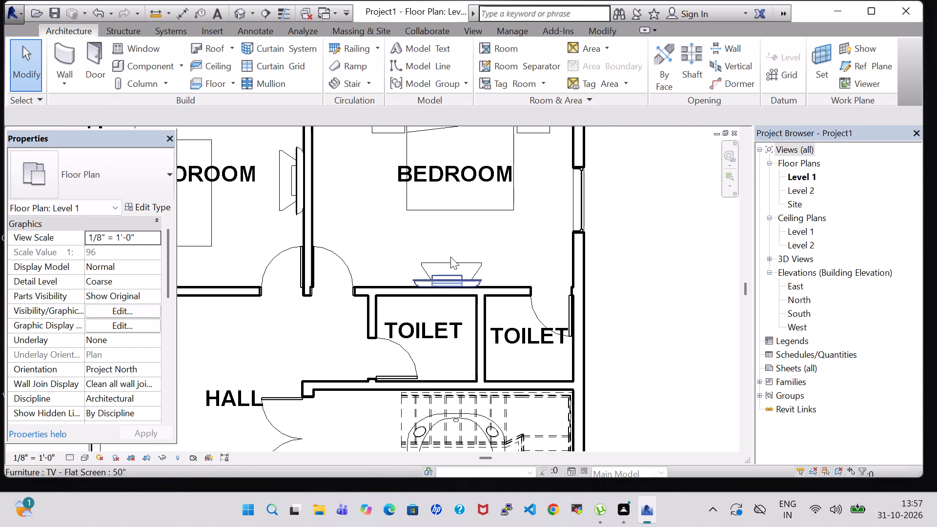
pyautogui.scroll(-2, 484, 226)
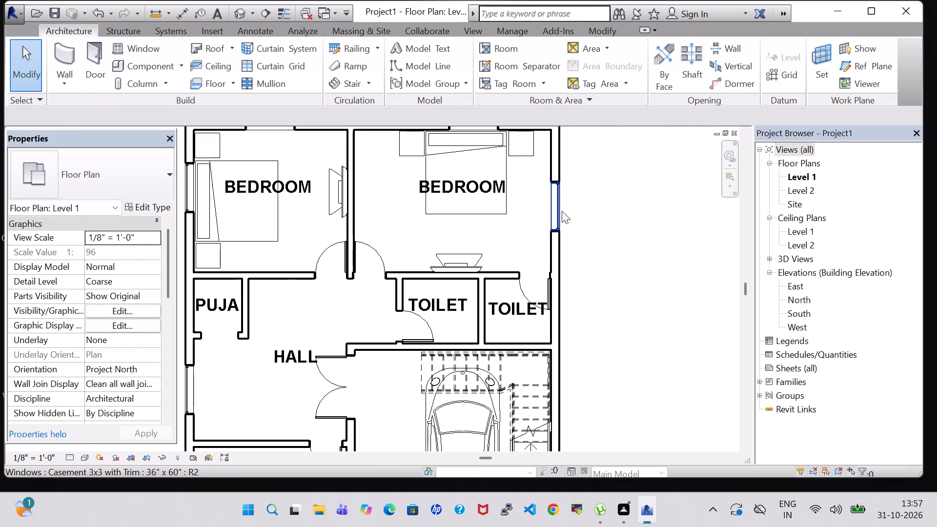
pyautogui.moveTo(592, 202); pyautogui.dragTo(584, 263, button='middle')
pyautogui.click(136, 61)
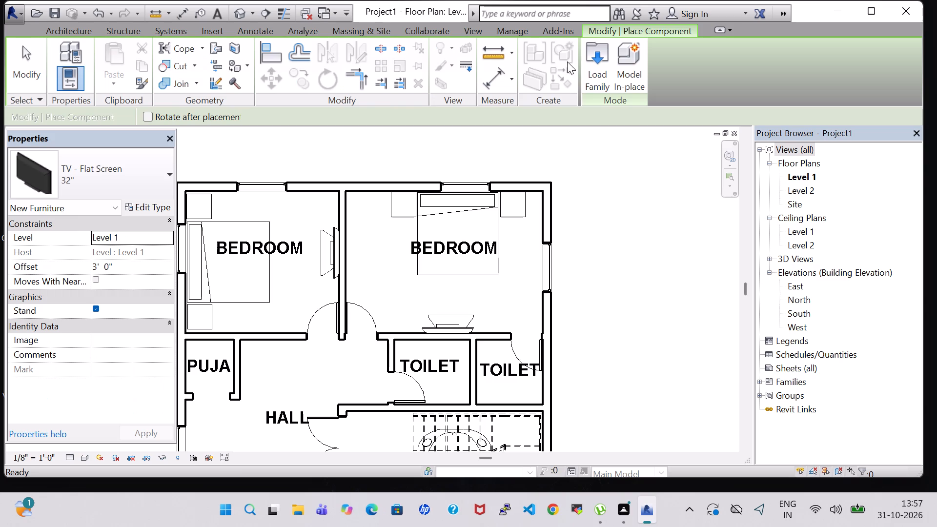
pyautogui.click(599, 60)
pyautogui.scroll(-1, 454, 178)
pyautogui.doubleClick(530, 197)
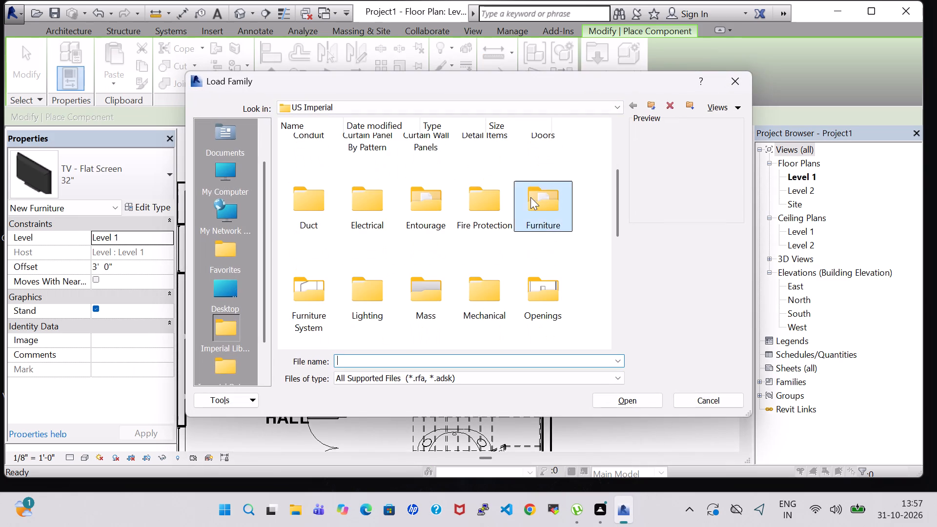
pyautogui.doubleClick(431, 168)
pyautogui.click(383, 258)
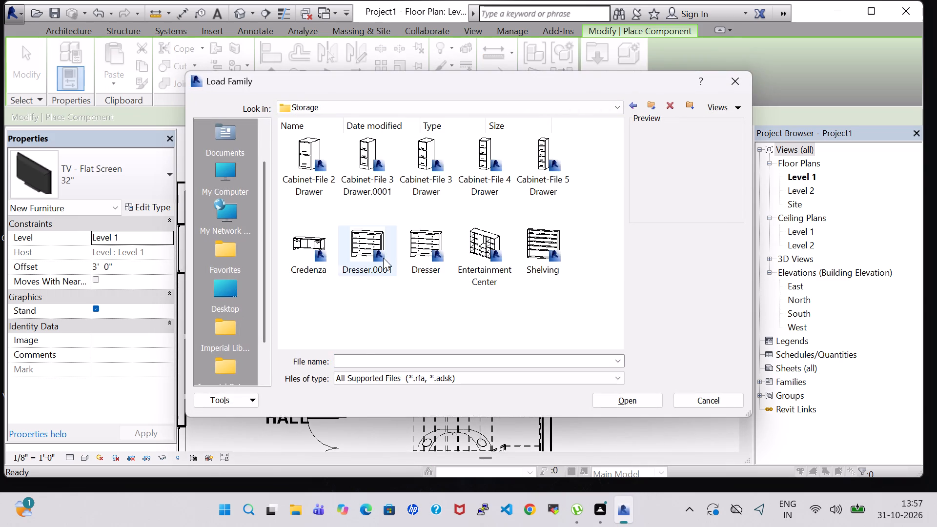
pyautogui.moveTo(455, 246); pyautogui.dragTo(433, 242)
pyautogui.click(455, 309)
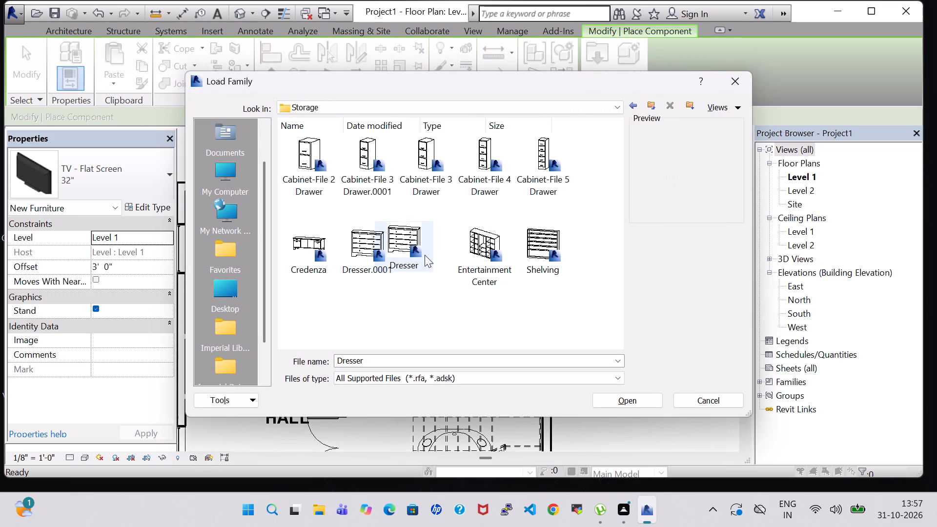
pyautogui.click(414, 247)
pyautogui.moveTo(410, 250); pyautogui.dragTo(428, 255)
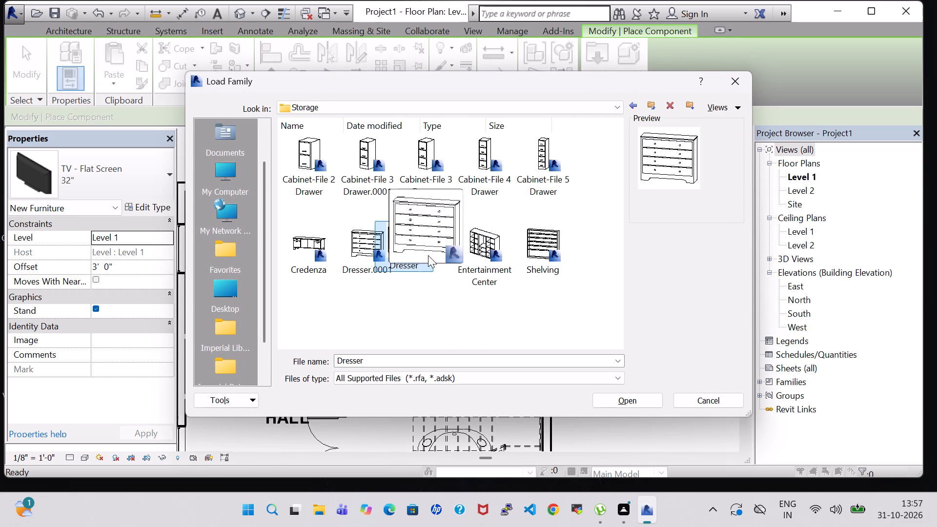
pyautogui.moveTo(428, 255); pyautogui.dragTo(431, 257)
pyautogui.click(641, 405)
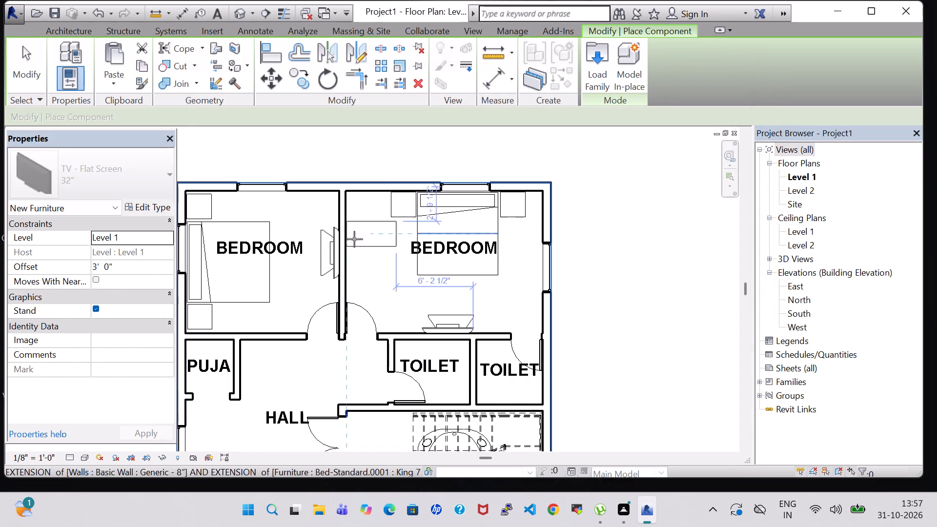
# Place a 48" x 72" x 24" dresser in the west bedroom's northeast corner, with its long side against the north wall.
pyautogui.scroll(3, 323, 239)
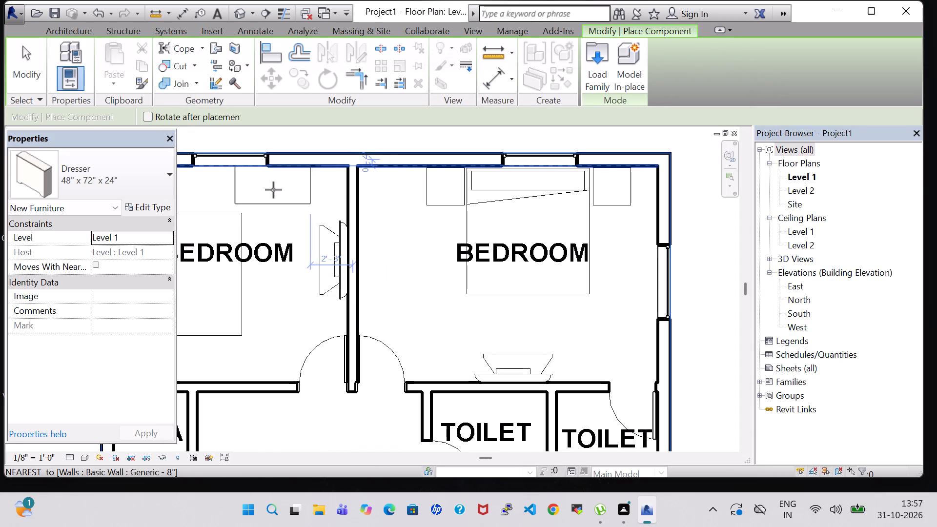
pyautogui.click(303, 190)
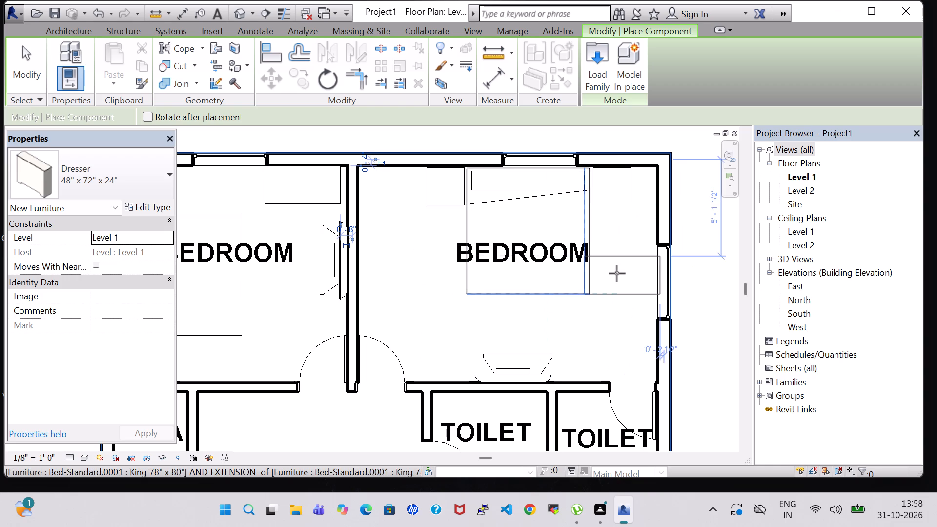
# Place a second 48" x 72" x 24" dresser, rotated 90 degrees, against the east bedroom's west wall near the northwest corner.
pyautogui.press('space')
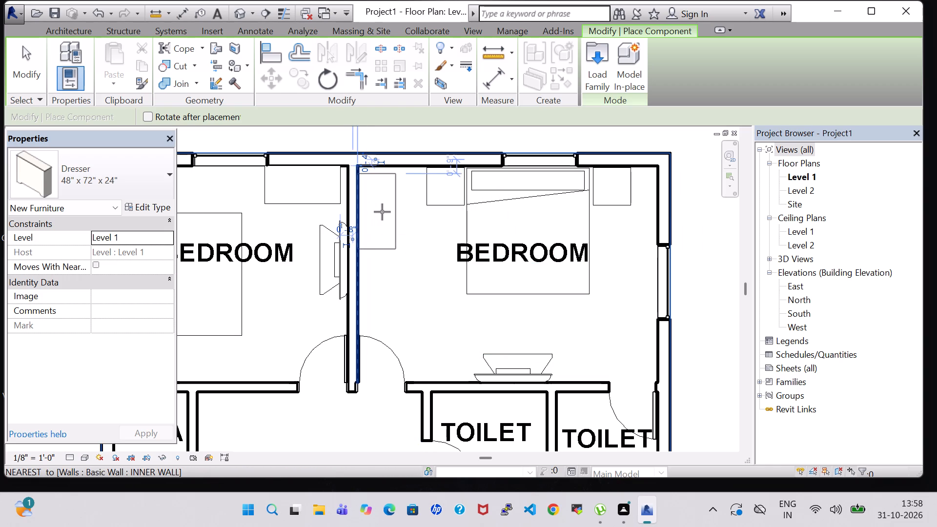
pyautogui.click(382, 212)
pyautogui.press('Escape')
pyautogui.press('Escape')
pyautogui.press('Escape')
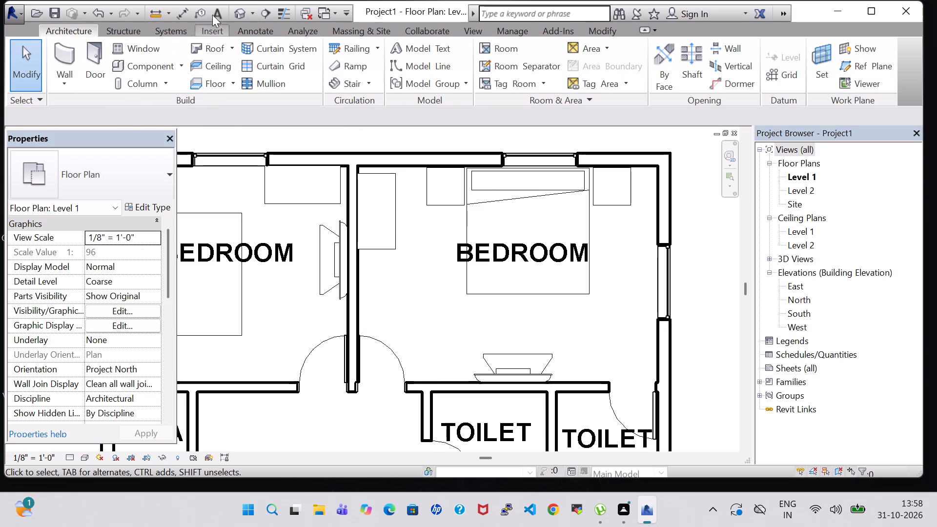
# Open the default 3D view and examine the dressers and other furniture in the two bedrooms.
pyautogui.click(243, 12)
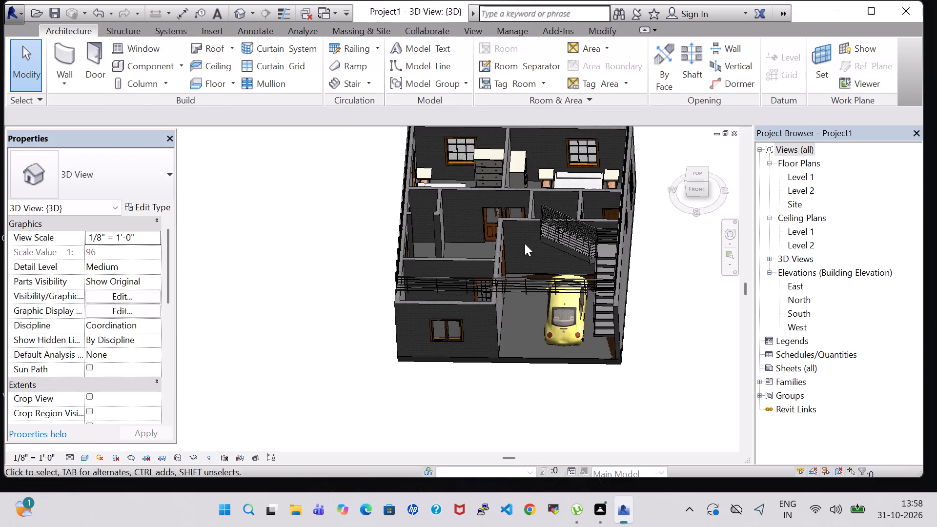
pyautogui.middleClick(661, 264)
pyautogui.keyDown('shift'); pyautogui.middleClick(661, 264); pyautogui.keyUp('shift')
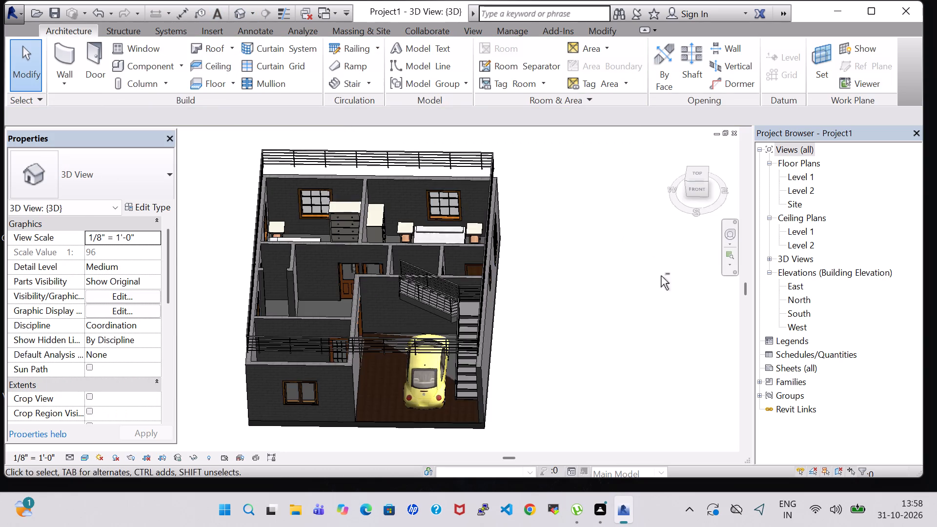
pyautogui.keyDown('shift'); pyautogui.moveTo(662, 304); pyautogui.dragTo(662, 308, button='middle'); pyautogui.keyUp('shift')
pyautogui.scroll(4, 268, 157)
pyautogui.keyDown('shift'); pyautogui.moveTo(338, 255); pyautogui.dragTo(366, 264, button='middle'); pyautogui.keyUp('shift')
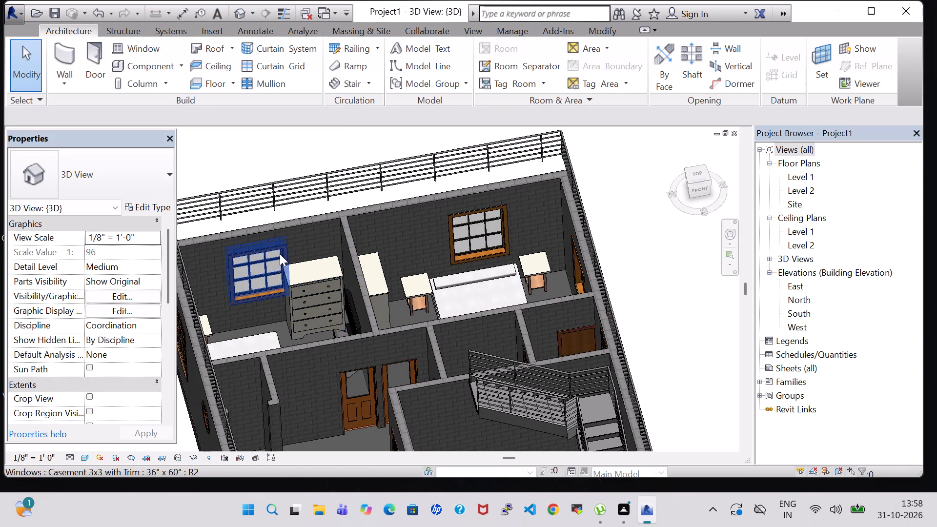
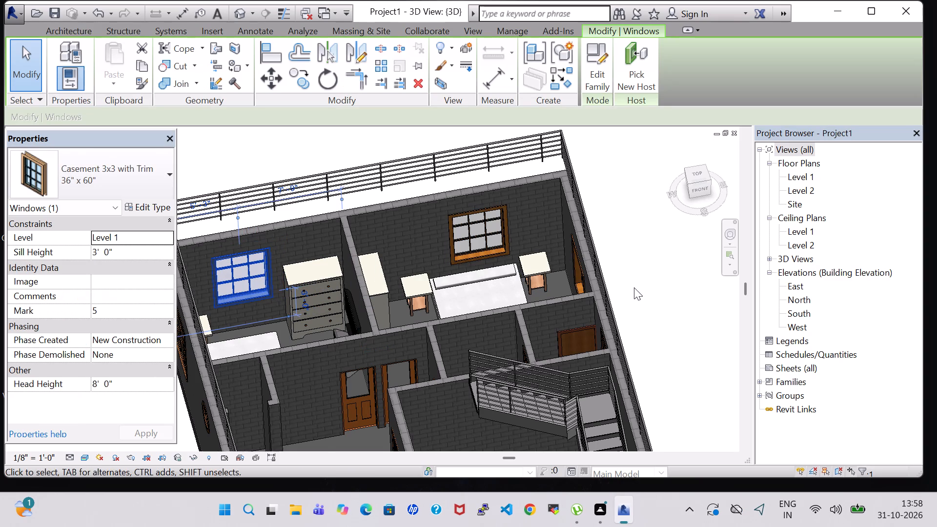
# Select the 50" flat-screen TV above the TV stand in the west bedroom in the 3D view.
pyautogui.moveTo(634, 287); pyautogui.dragTo(636, 295, button='middle')
pyautogui.keyDown('shift'); pyautogui.moveTo(636, 295); pyautogui.dragTo(646, 384, button='middle'); pyautogui.keyUp('shift')
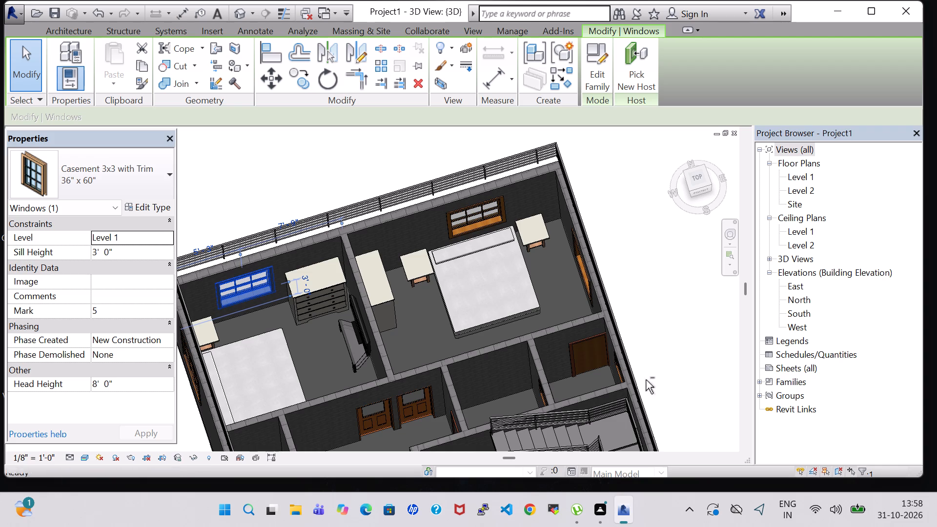
pyautogui.keyDown('shift'); pyautogui.moveTo(633, 341); pyautogui.dragTo(705, 304, button='middle'); pyautogui.keyUp('shift')
pyautogui.keyDown('shift'); pyautogui.moveTo(445, 329); pyautogui.dragTo(486, 329, button='middle'); pyautogui.keyUp('shift')
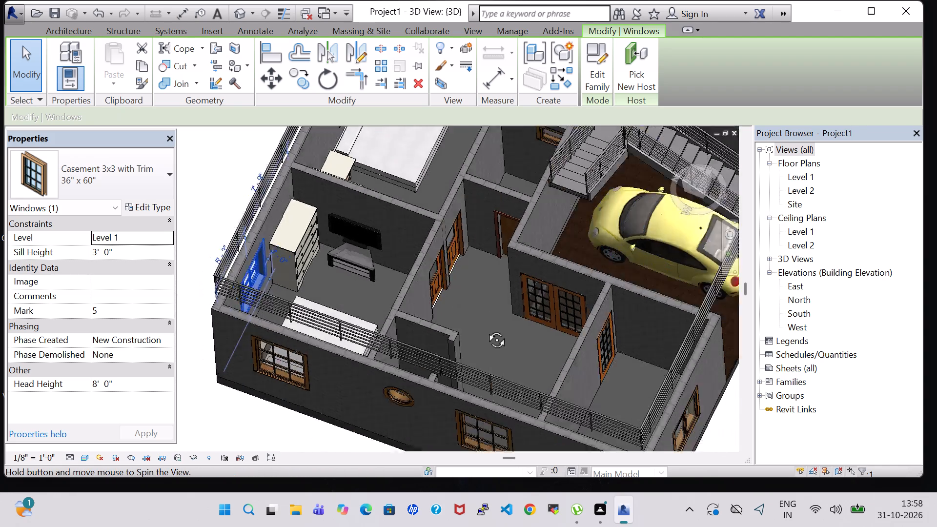
pyautogui.keyDown('shift'); pyautogui.moveTo(486, 329); pyautogui.dragTo(509, 314, button='middle'); pyautogui.keyUp('shift')
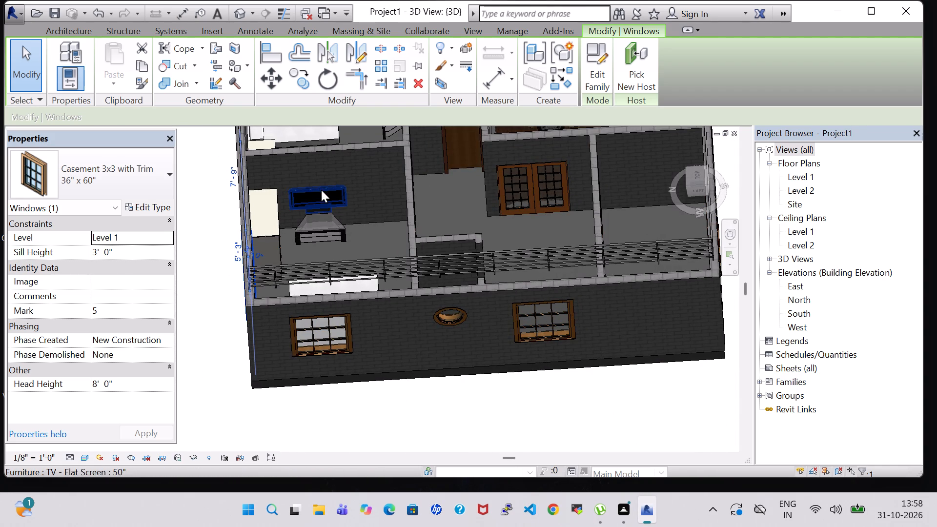
pyautogui.click(321, 190)
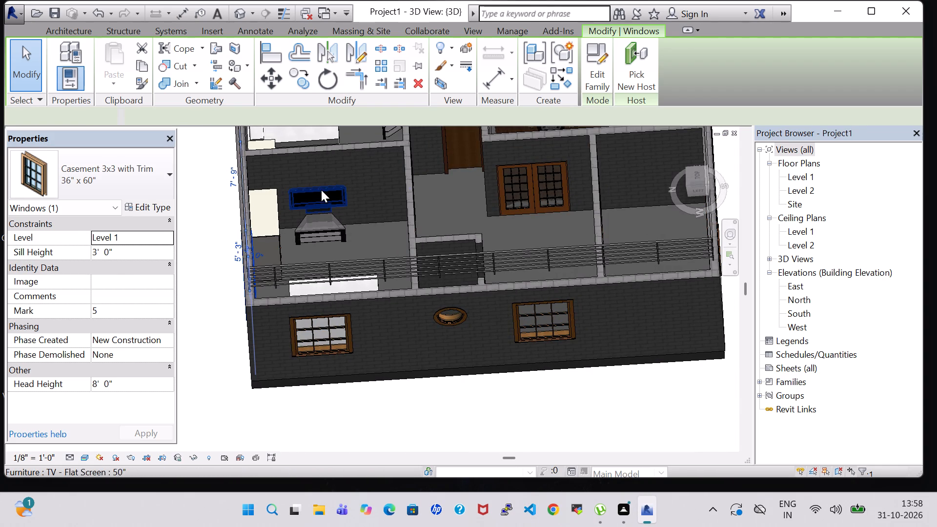
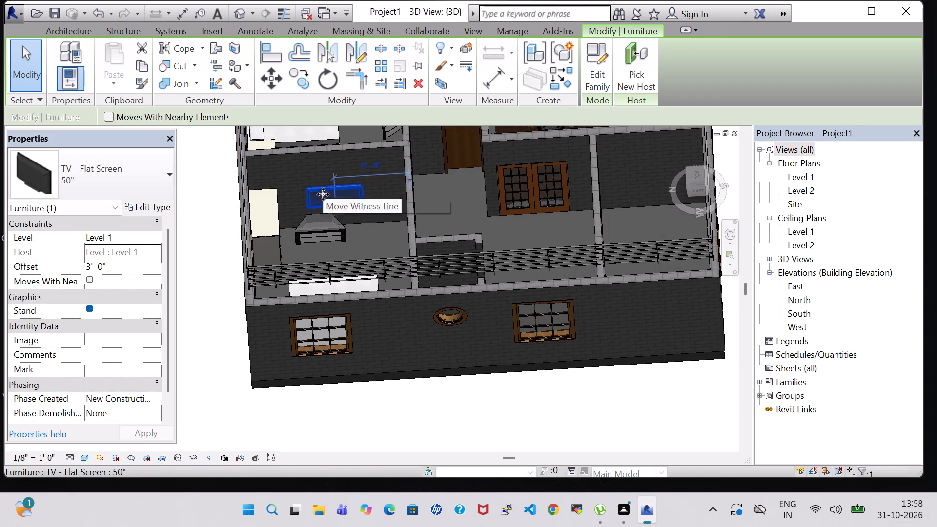
# Nudge the west bedroom's TV stand sideways along the wall so it sits centred beneath the flat-screen TV.
pyautogui.click(320, 235)
pyautogui.press('Right')
pyautogui.press('Right')
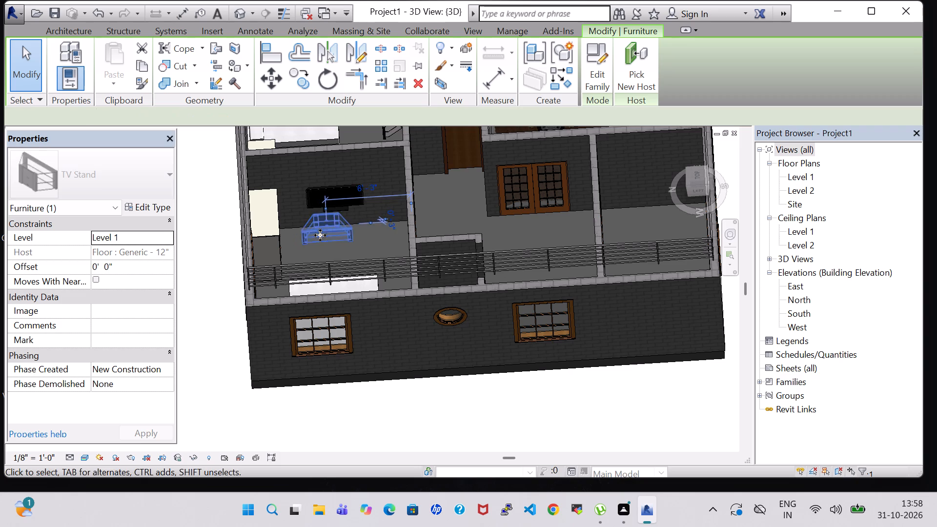
pyautogui.press('Right')
pyautogui.press('Right')
pyautogui.press('Right')
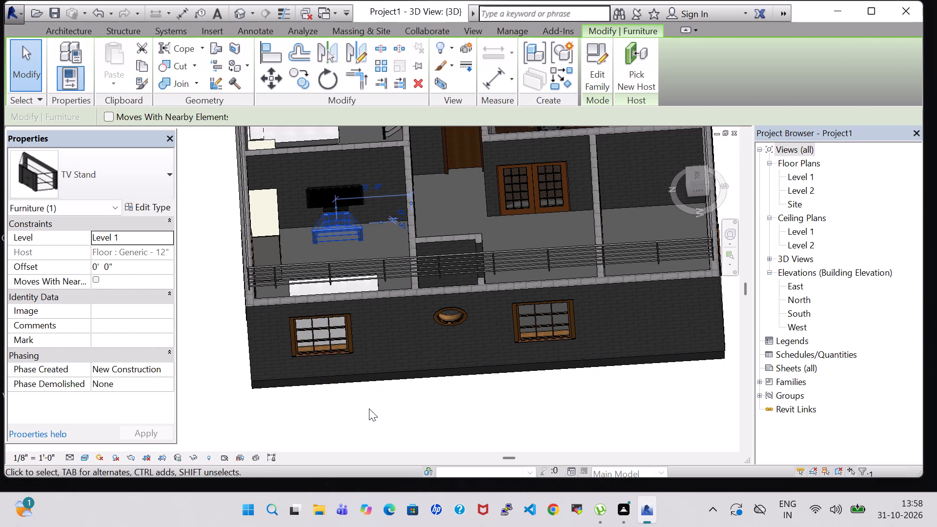
pyautogui.click(369, 408)
# Examine the furniture placement in both bedrooms from several angles in the 3D view.
pyautogui.keyDown('shift'); pyautogui.moveTo(388, 233); pyautogui.dragTo(354, 262, button='middle'); pyautogui.keyUp('shift')
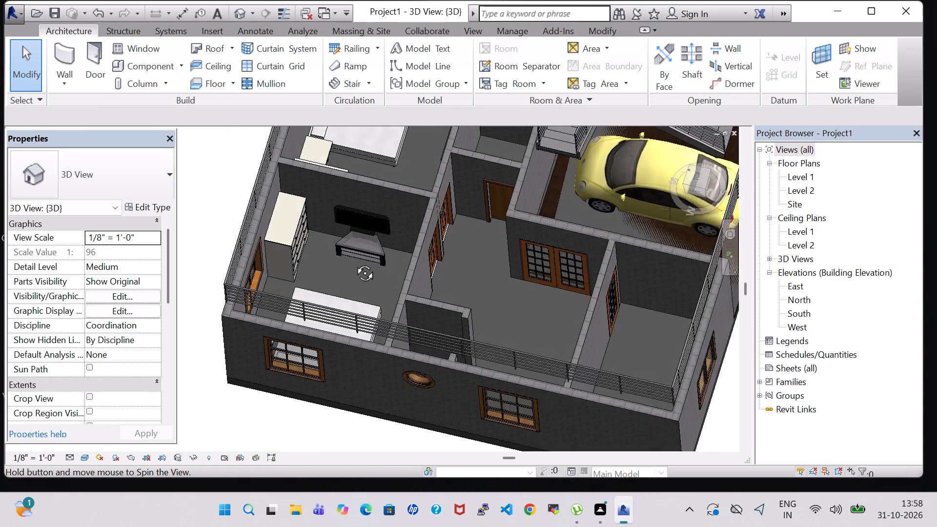
pyautogui.keyDown('shift'); pyautogui.moveTo(354, 262); pyautogui.dragTo(351, 271, button='middle'); pyautogui.keyUp('shift')
pyautogui.moveTo(351, 271); pyautogui.dragTo(291, 307, button='middle')
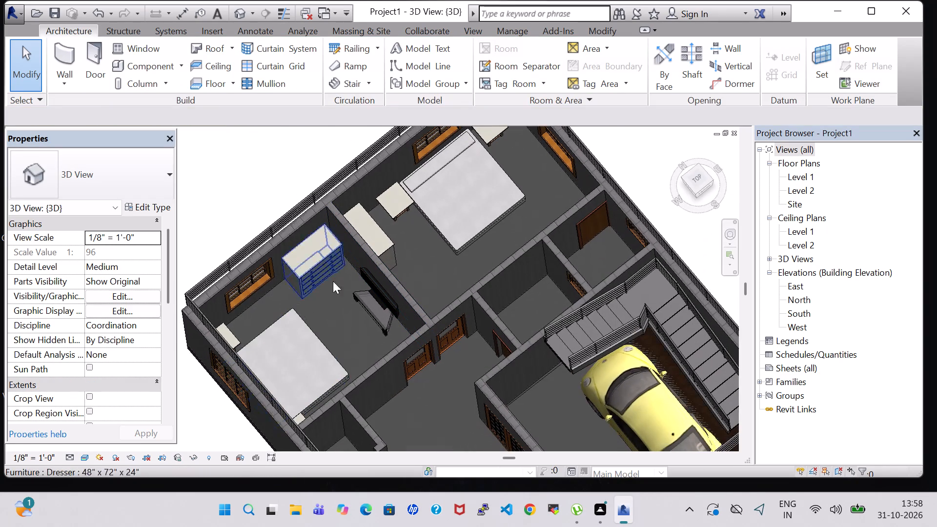
pyautogui.keyDown('shift'); pyautogui.moveTo(536, 207); pyautogui.dragTo(432, 232, button='middle'); pyautogui.keyUp('shift')
pyautogui.moveTo(502, 311); pyautogui.dragTo(502, 308, button='middle')
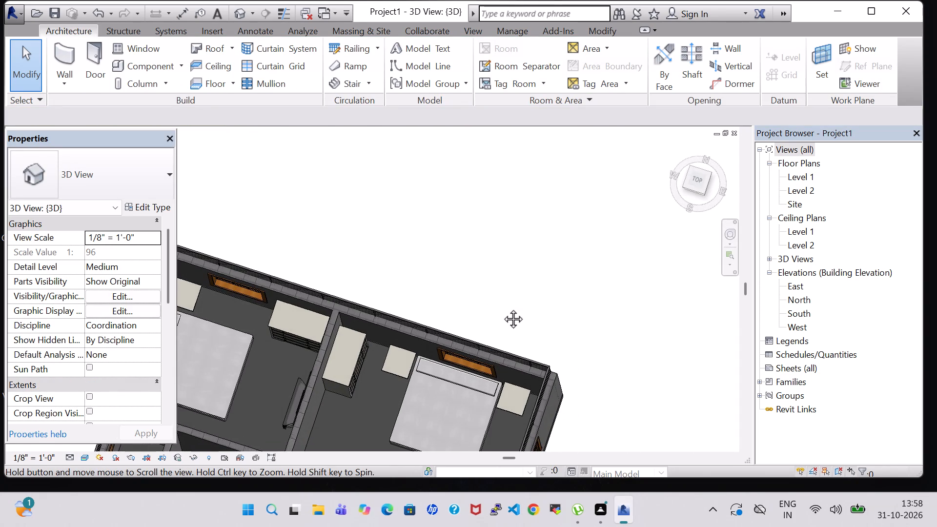
pyautogui.moveTo(502, 308); pyautogui.dragTo(484, 200, button='middle')
pyautogui.keyDown('shift'); pyautogui.moveTo(526, 354); pyautogui.dragTo(548, 410, button='middle'); pyautogui.keyUp('shift')
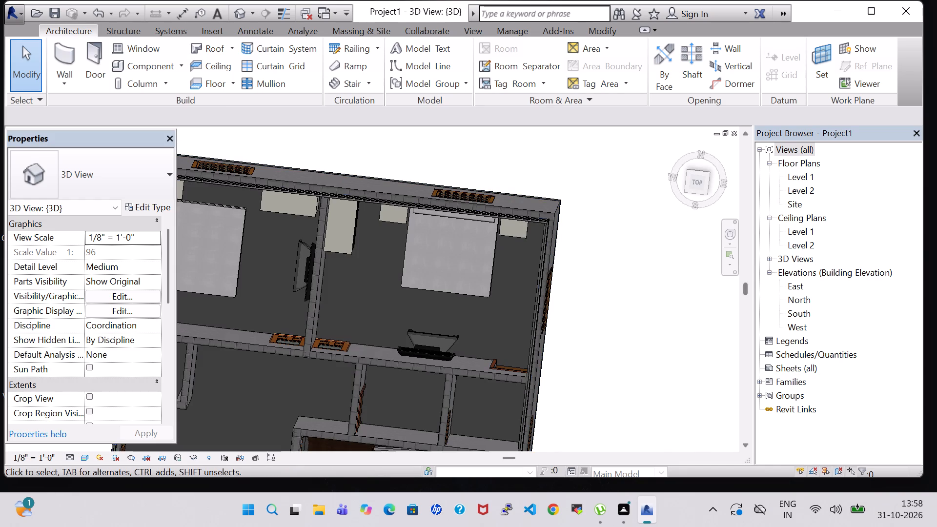
# In the Level 1 floor plan, load the Mirror-Ellipse furniture family and place a 24" x 48" mirror on the west bedroom's south wall.
pyautogui.doubleClick(810, 176)
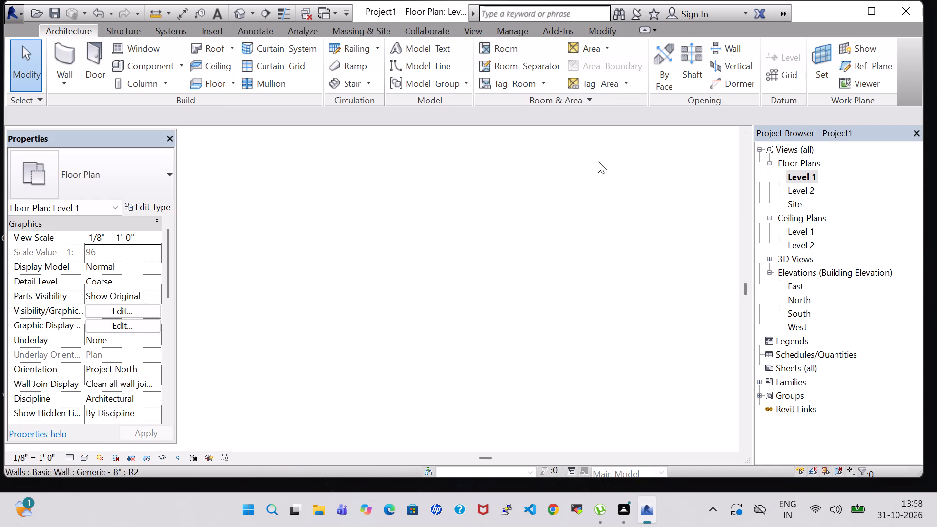
pyautogui.scroll(-2, 463, 241)
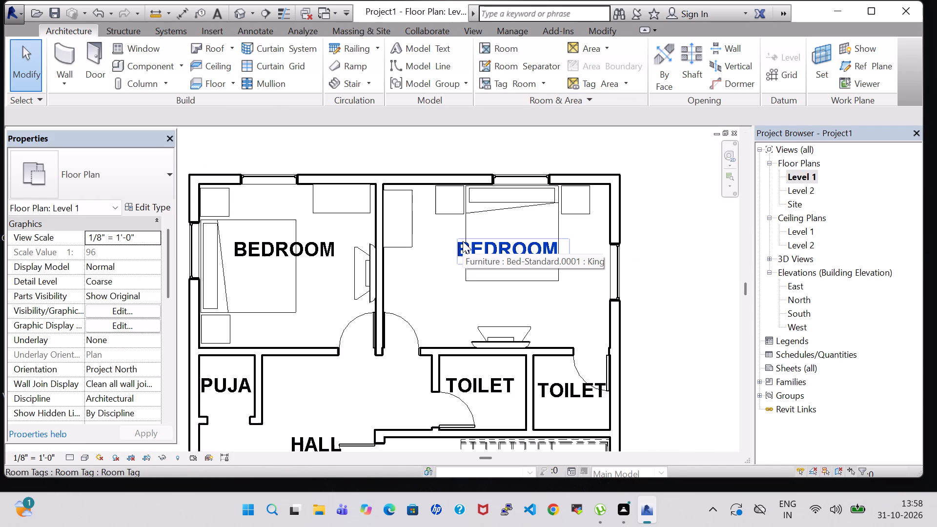
pyautogui.scroll(-2, 463, 241)
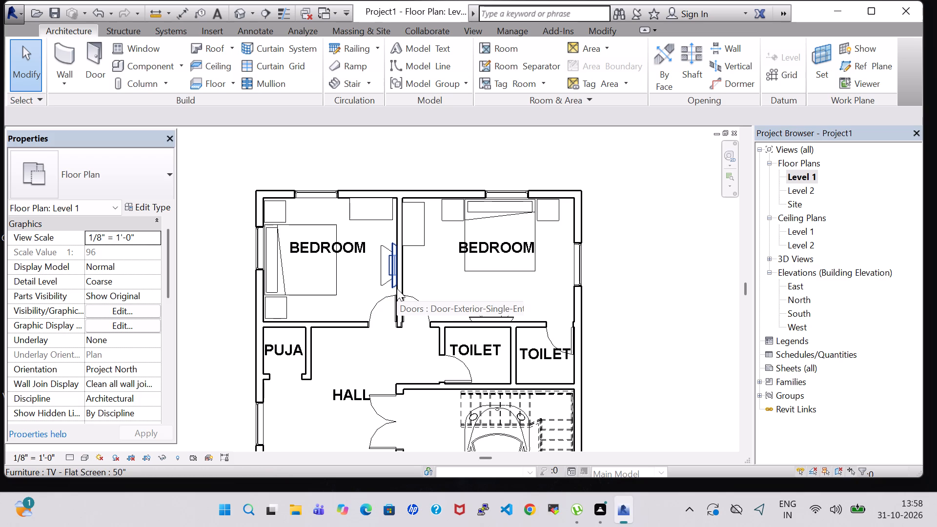
pyautogui.click(146, 66)
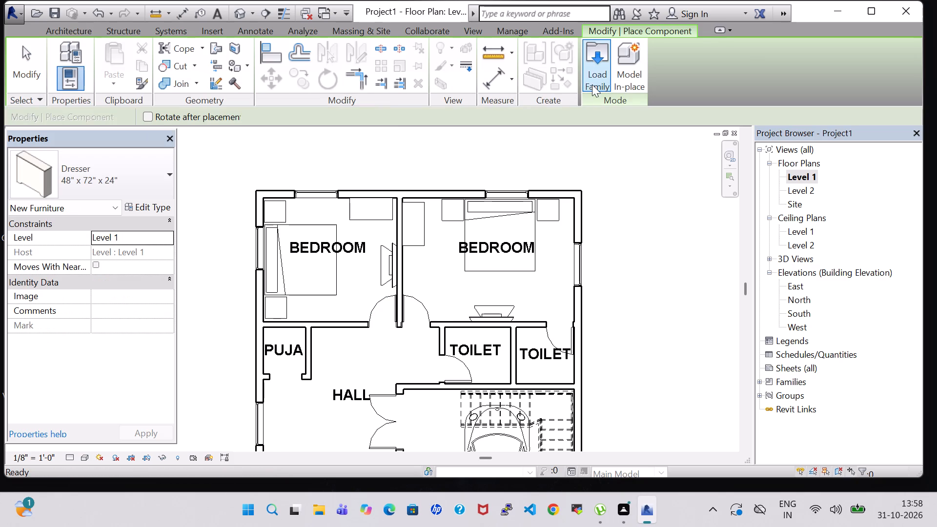
pyautogui.click(595, 84)
pyautogui.scroll(-1, 446, 210)
pyautogui.click(573, 210)
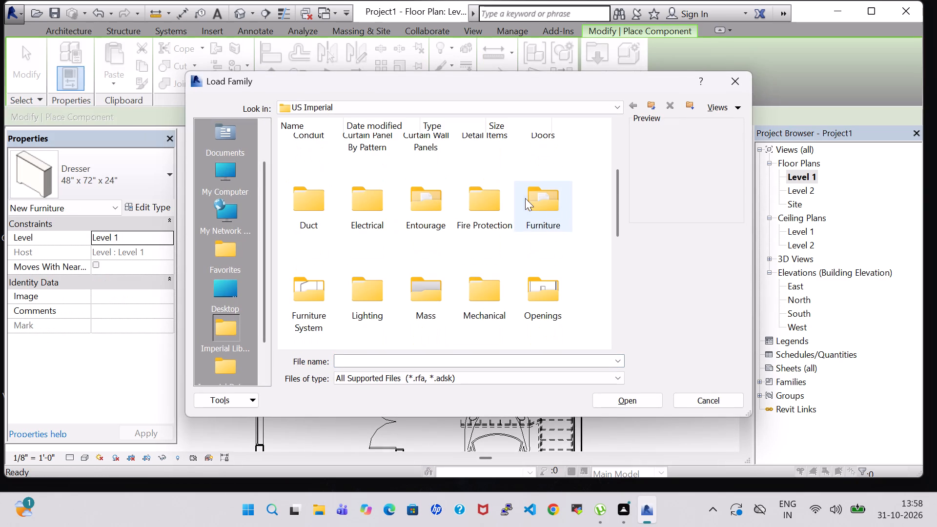
pyautogui.tripleClick(525, 198)
pyautogui.click(539, 168)
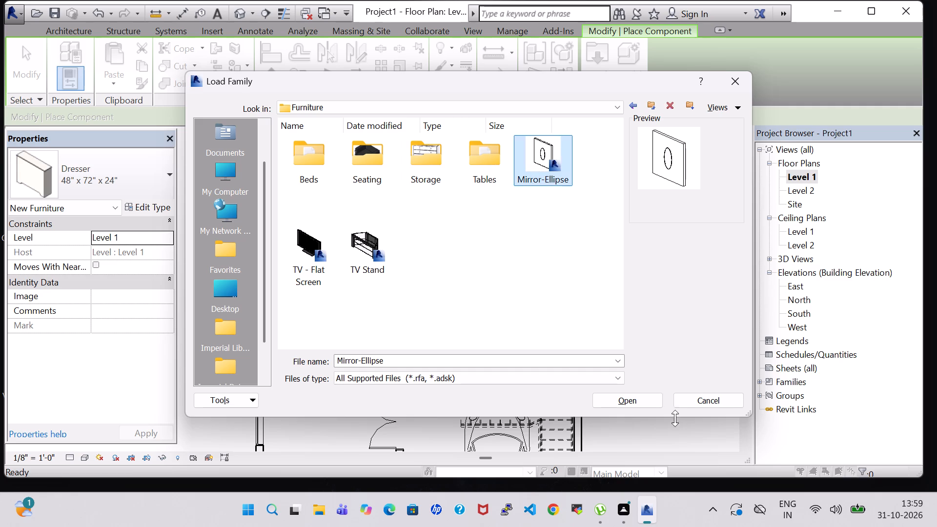
pyautogui.click(655, 401)
pyautogui.scroll(11, 315, 325)
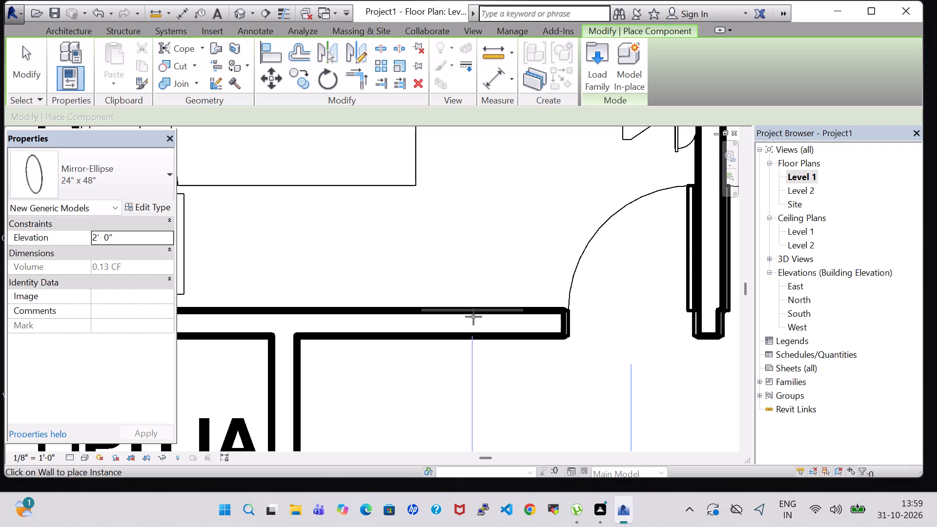
pyautogui.click(473, 317)
pyautogui.press('Escape')
pyautogui.press('Escape')
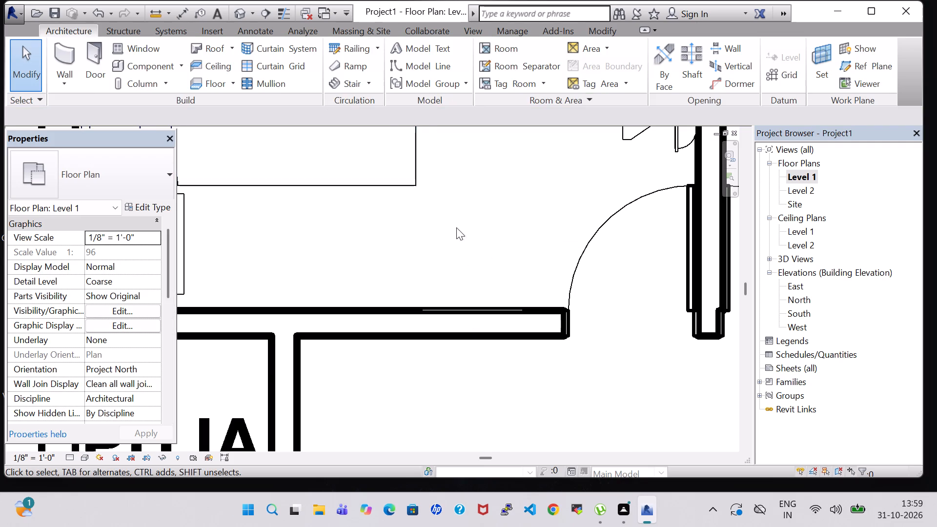
# Load the Table-Round family from the furniture tables and place a 36" diameter table in front of the west bedroom's mirror.
pyautogui.scroll(-3, 456, 228)
pyautogui.click(138, 65)
pyautogui.click(592, 80)
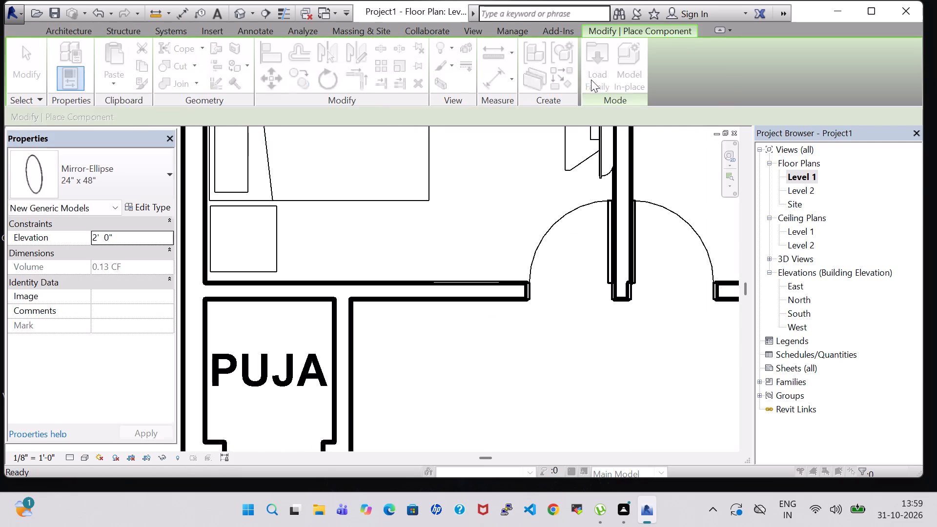
pyautogui.scroll(-2, 518, 157)
pyautogui.scroll(1, 534, 194)
pyautogui.doubleClick(548, 216)
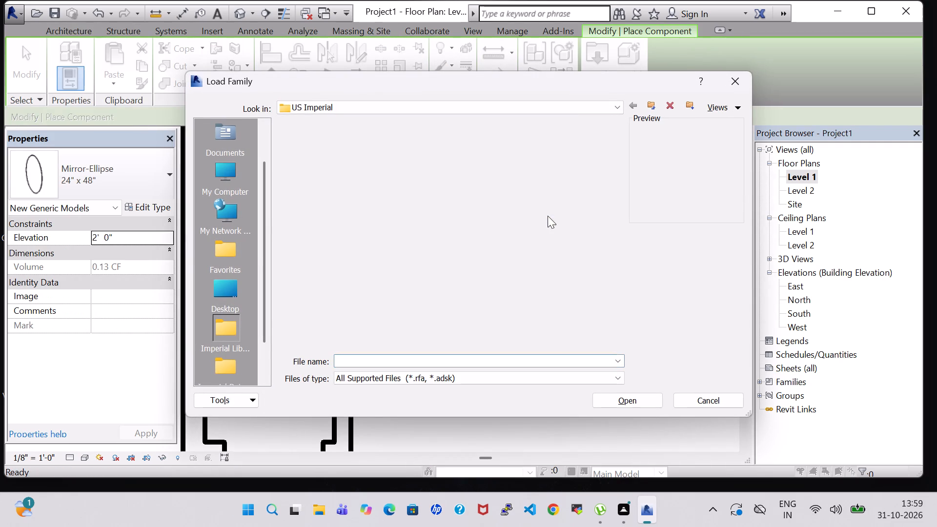
pyautogui.tripleClick(498, 172)
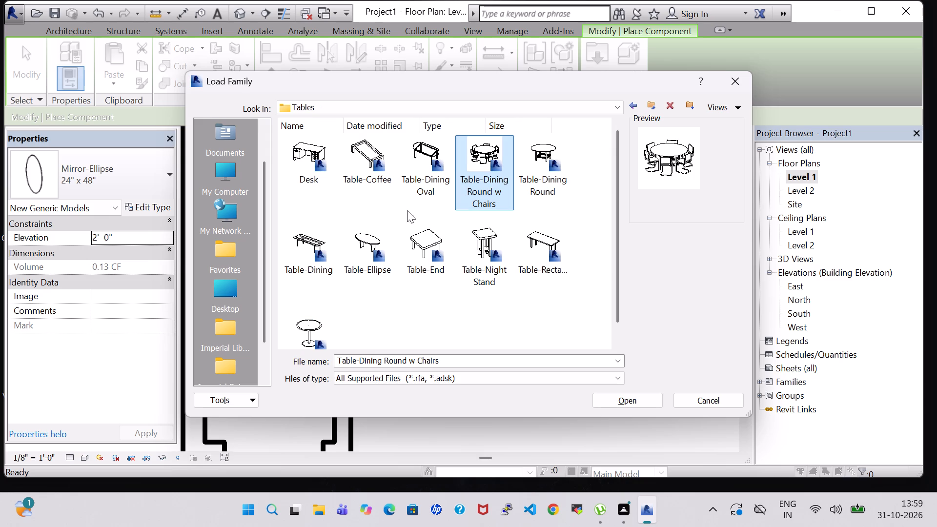
pyautogui.click(315, 317)
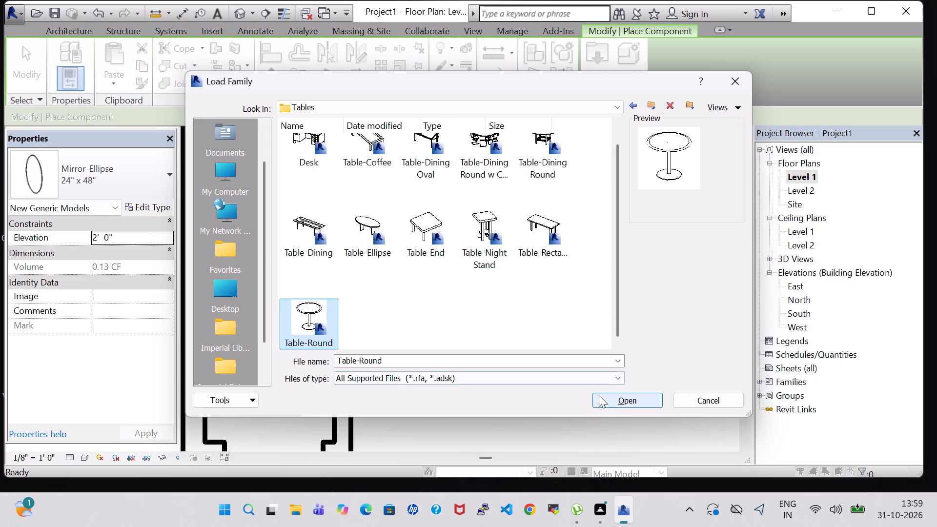
pyautogui.click(609, 400)
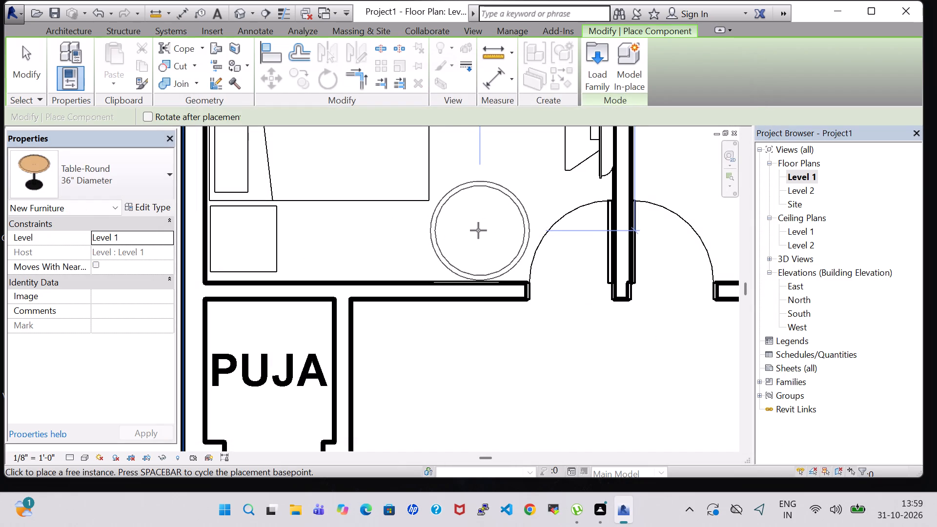
pyautogui.click(478, 230)
pyautogui.press('Escape')
pyautogui.press('Escape')
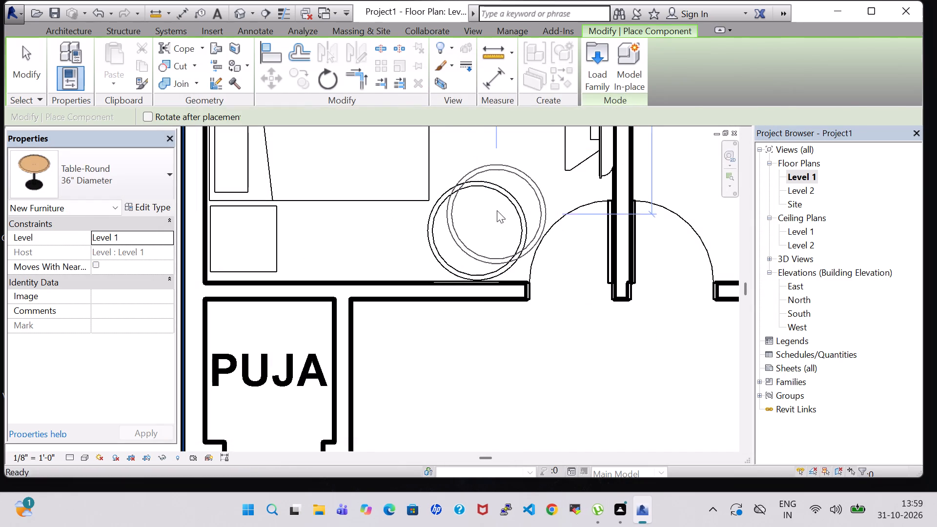
# Set the round table type's radius to 1' 3" in its type properties and apply it.
pyautogui.click(507, 197)
pyautogui.click(138, 205)
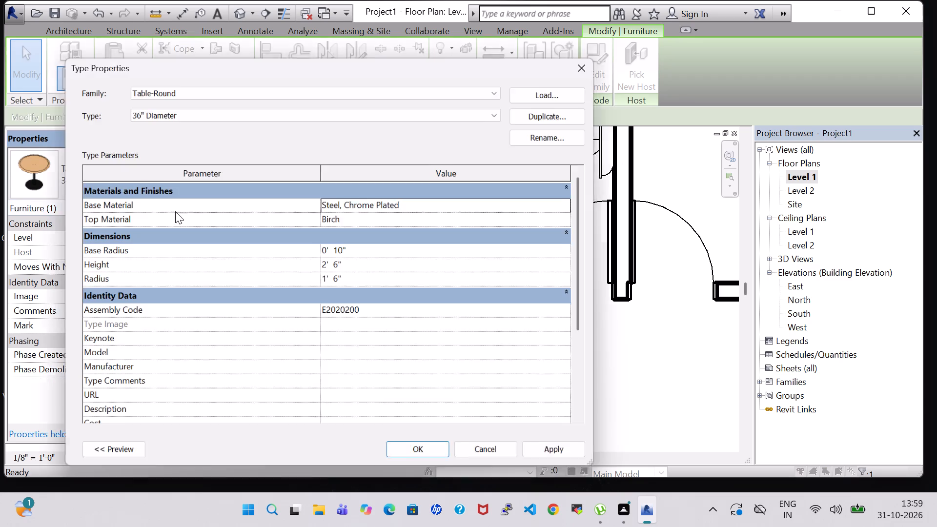
pyautogui.click(339, 283)
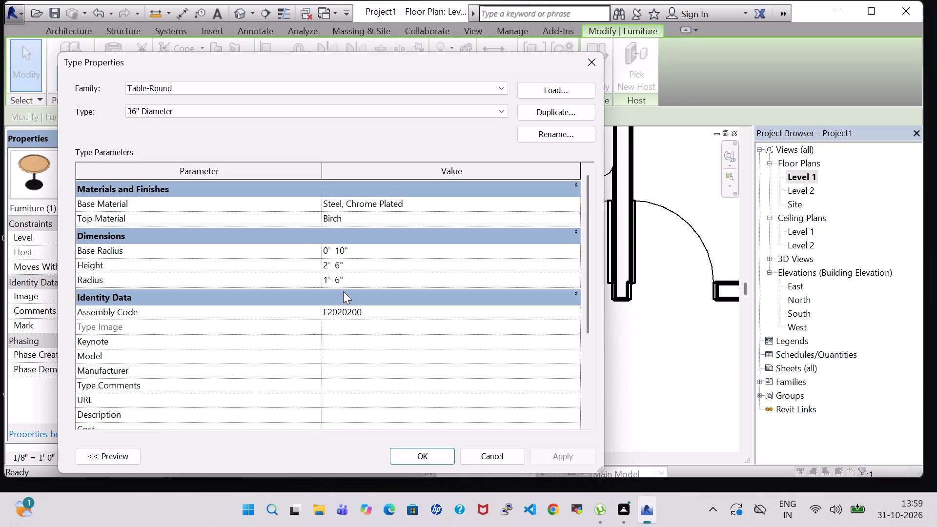
pyautogui.press('Right')
pyautogui.press('BackSpace')
pyautogui.press('3')
pyautogui.press('Return')
pyautogui.click(580, 453)
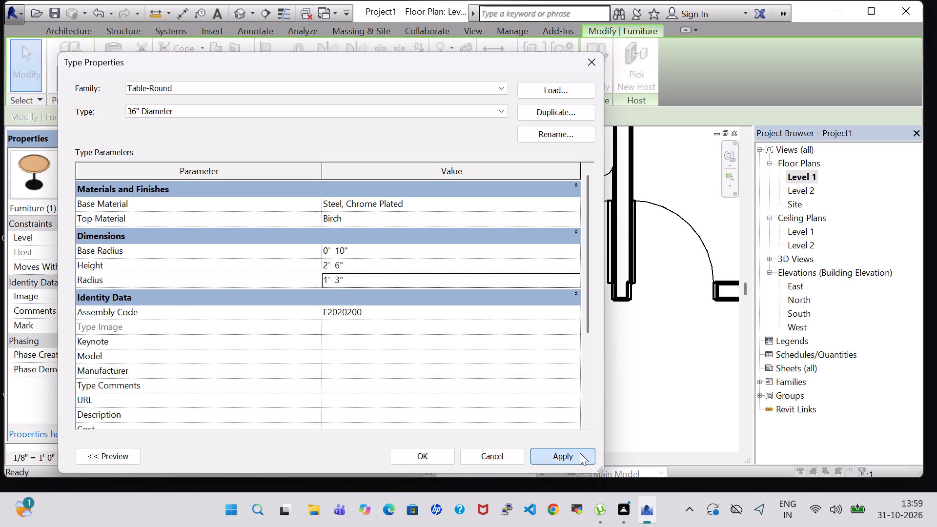
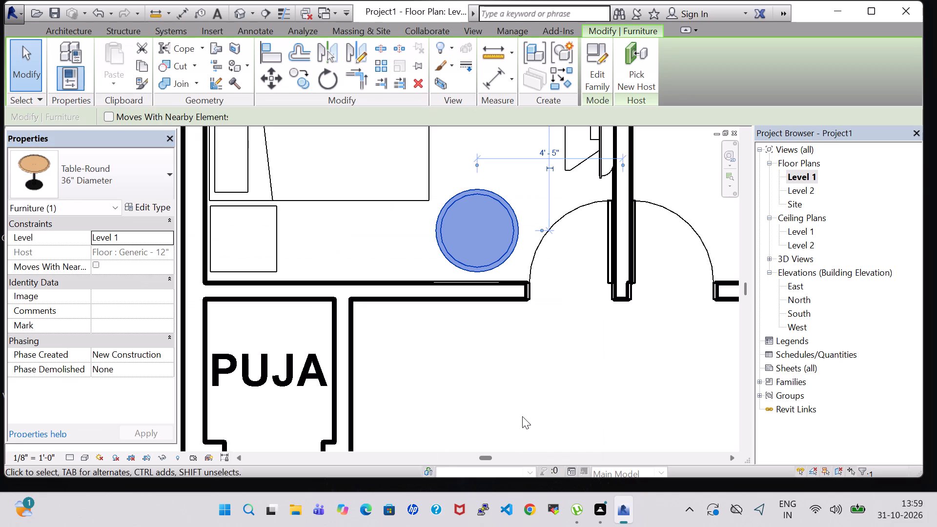
# Deselect the round table in the west bedroom.
pyautogui.click(566, 351)
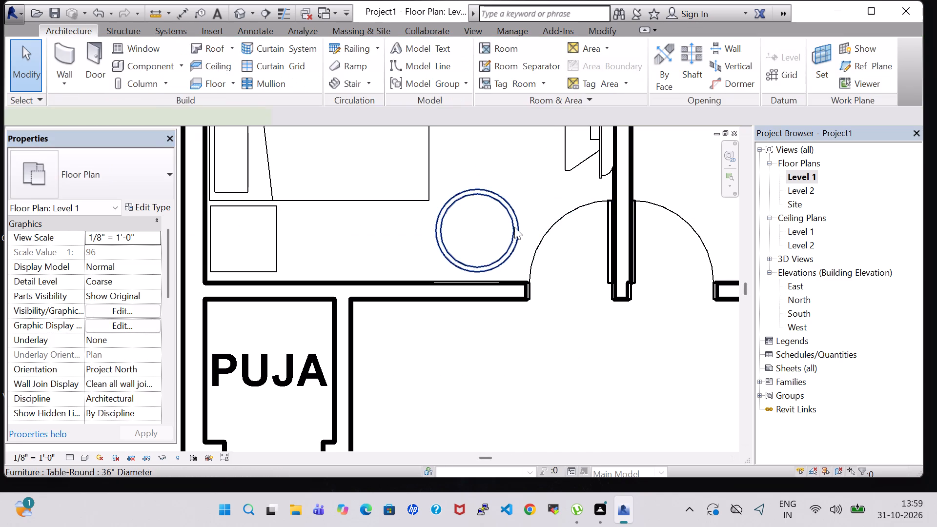
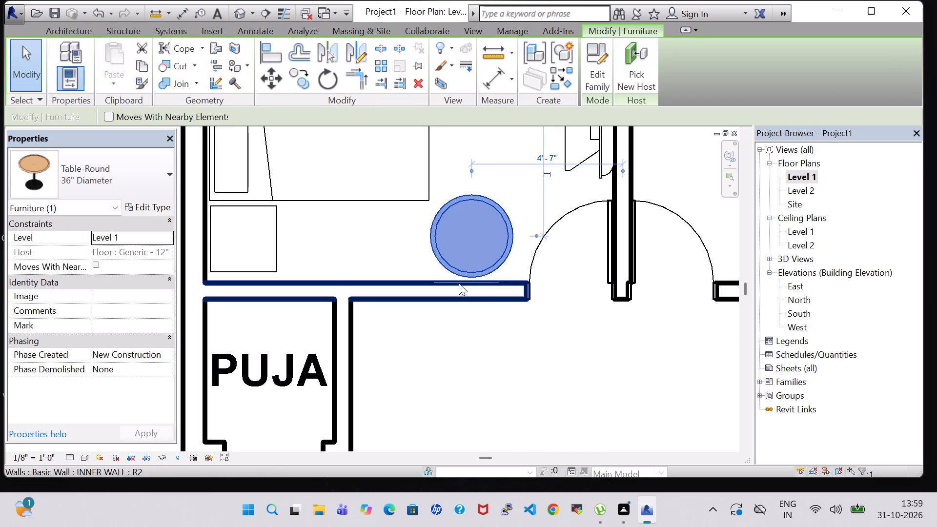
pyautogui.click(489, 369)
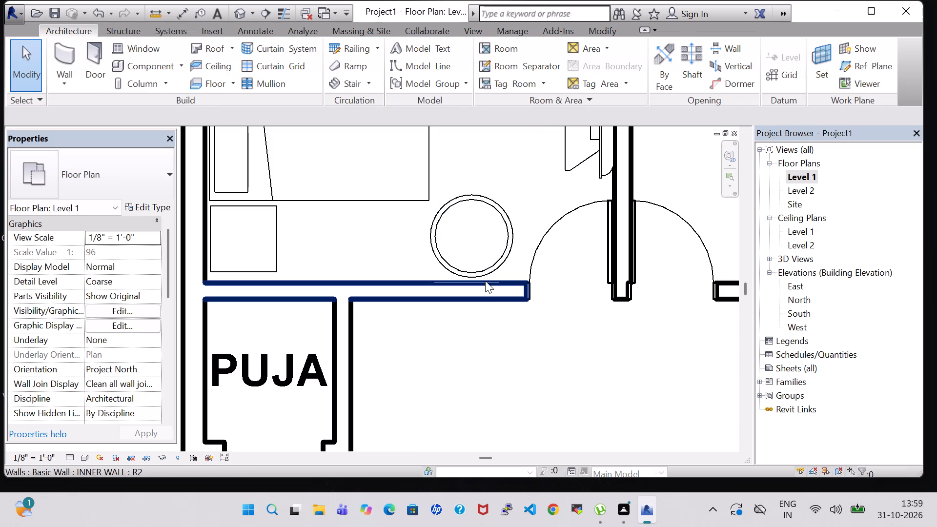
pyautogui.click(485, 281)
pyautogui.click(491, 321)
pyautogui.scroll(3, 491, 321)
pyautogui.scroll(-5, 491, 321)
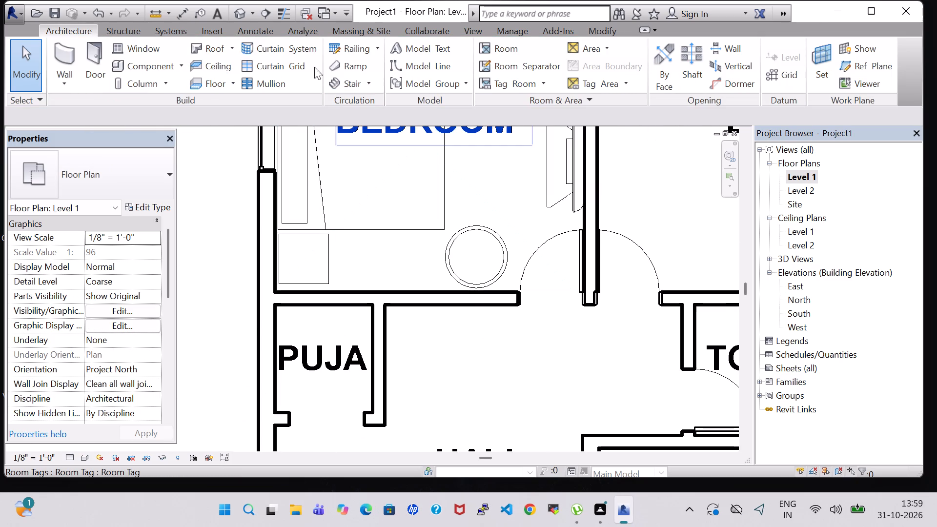
# Examine the placement of the round table and wall mirror in the west bedroom in the 3D view.
pyautogui.click(236, 16)
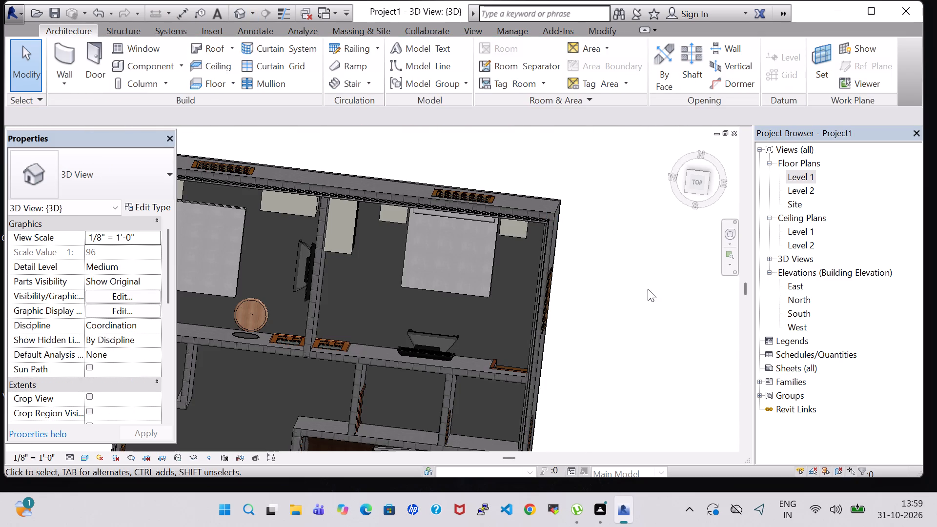
pyautogui.keyDown('shift'); pyautogui.moveTo(648, 289); pyautogui.dragTo(514, 335, button='middle'); pyautogui.keyUp('shift')
pyautogui.keyDown('shift'); pyautogui.moveTo(424, 352); pyautogui.dragTo(280, 286, button='middle'); pyautogui.keyUp('shift')
pyautogui.keyDown('shift'); pyautogui.scroll(-1, 280, 284); pyautogui.keyUp('shift')
pyautogui.moveTo(282, 176); pyautogui.dragTo(448, 365, button='middle')
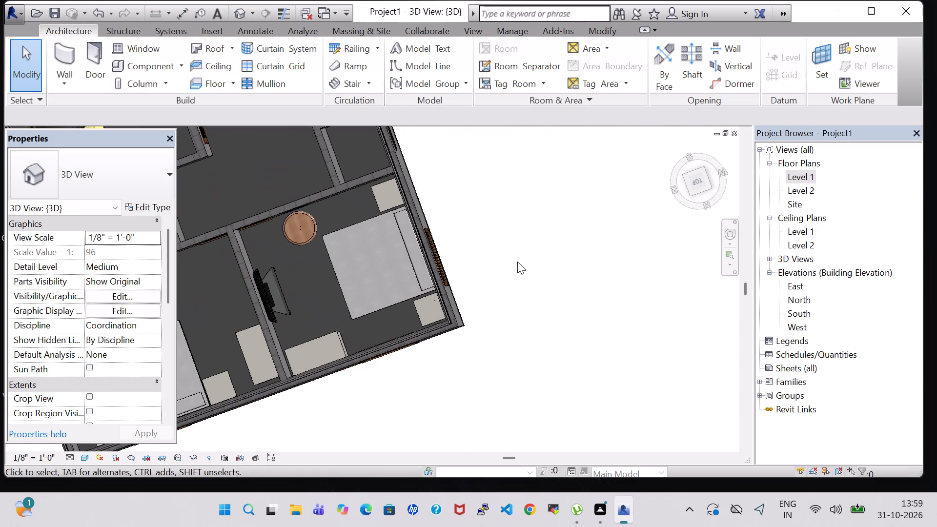
pyautogui.keyDown('shift'); pyautogui.middleClick(517, 262); pyautogui.keyUp('shift')
pyautogui.moveTo(555, 288); pyautogui.dragTo(537, 196, button='middle')
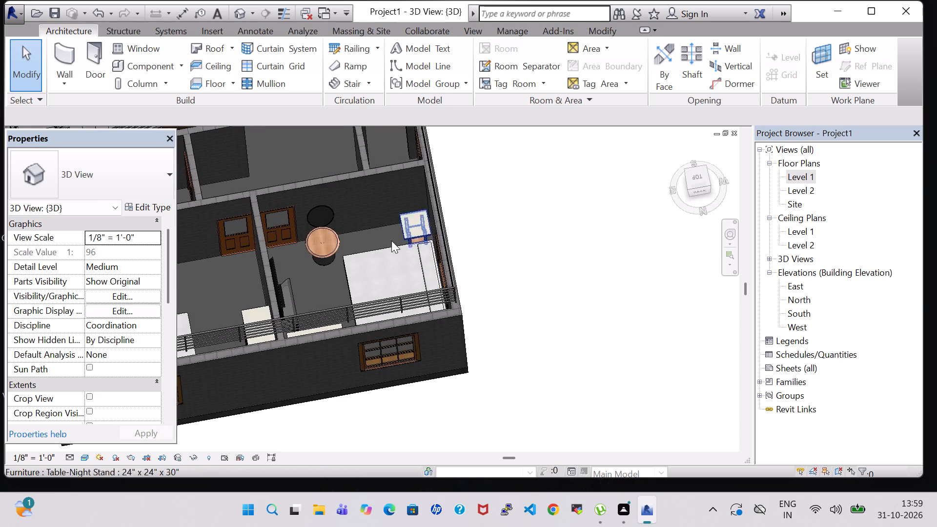
pyautogui.scroll(4, 376, 247)
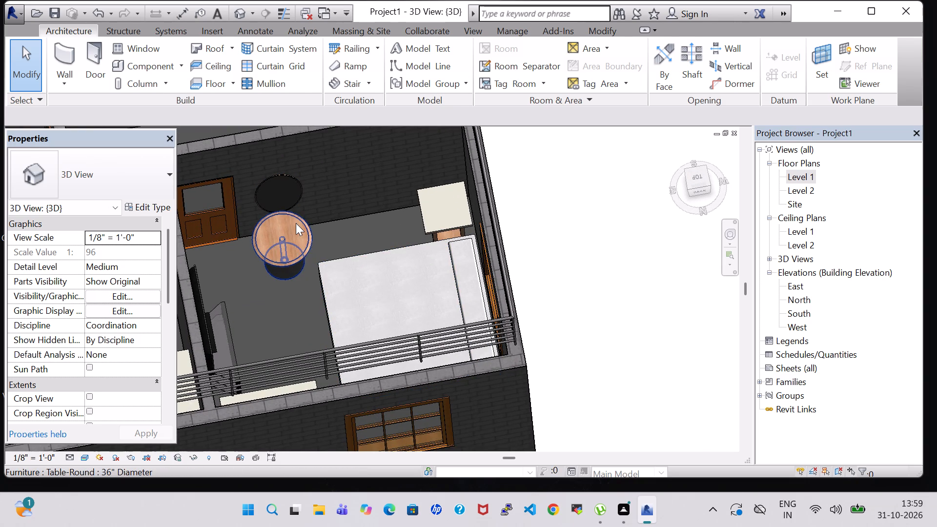
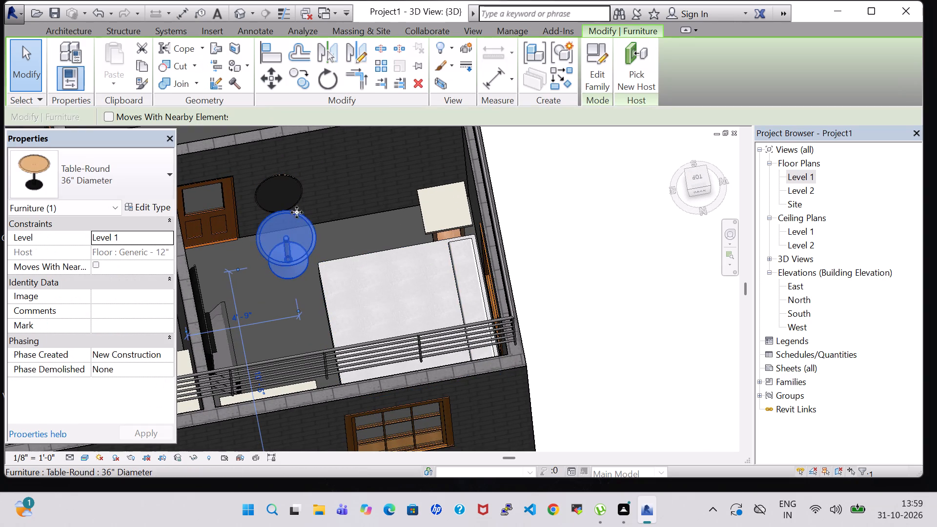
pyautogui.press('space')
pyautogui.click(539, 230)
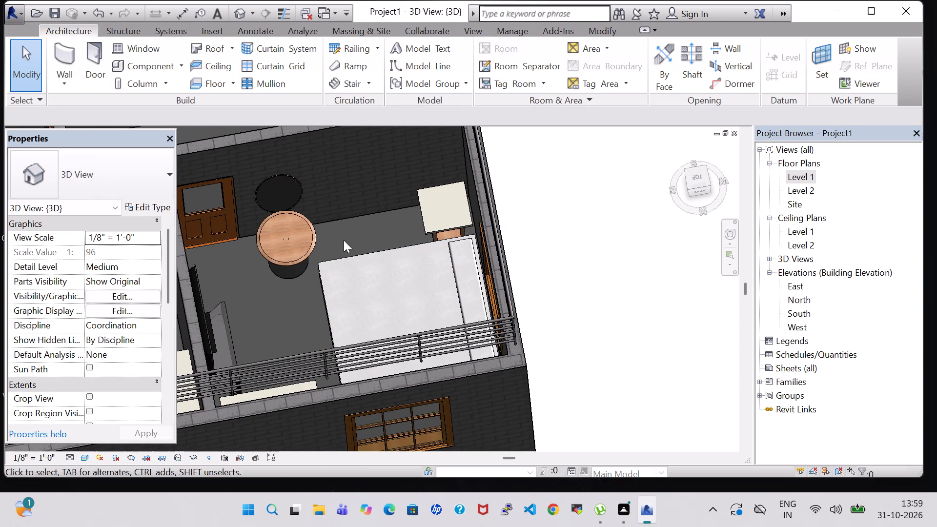
# Raise the elliptical wall mirror above the west bedroom's round table to an elevation of 2' 7".
pyautogui.click(297, 173)
pyautogui.press('Up')
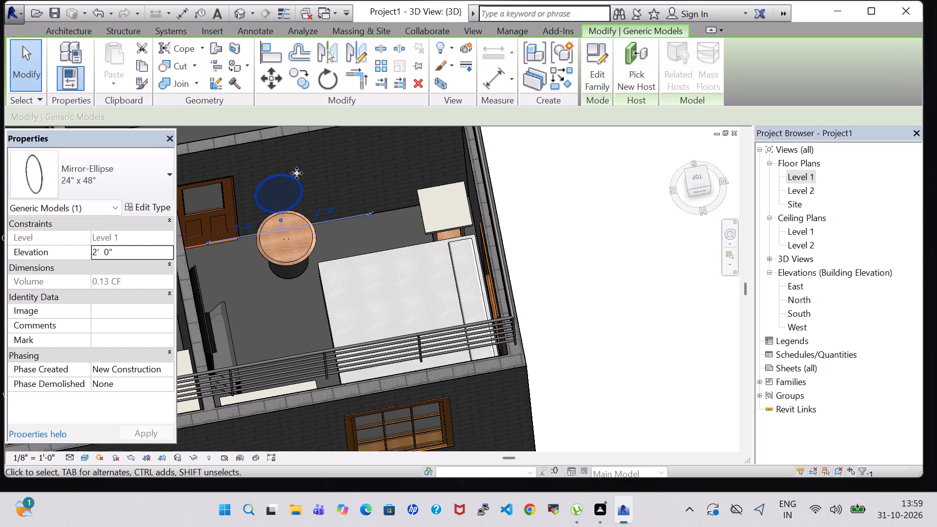
pyautogui.press('Up')
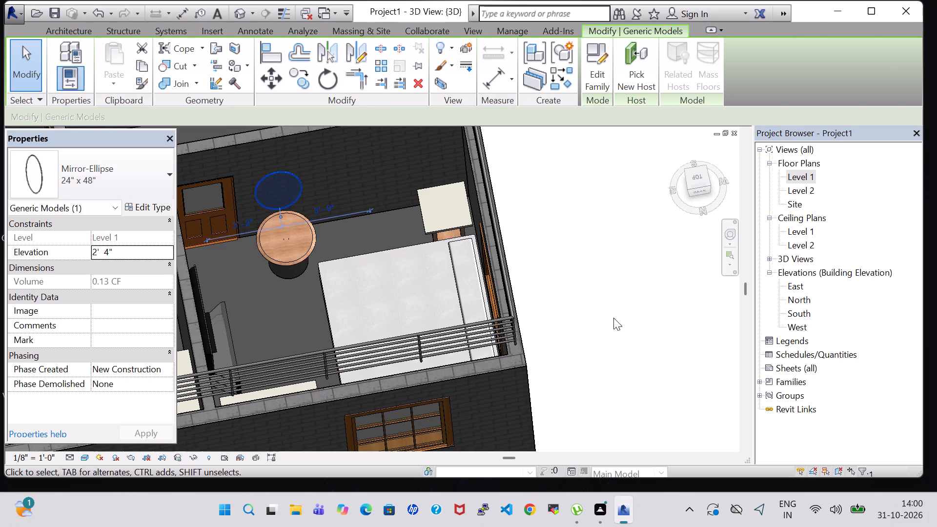
pyautogui.click(613, 318)
pyautogui.keyDown('shift'); pyautogui.moveTo(613, 318); pyautogui.dragTo(605, 218, button='middle'); pyautogui.keyUp('shift')
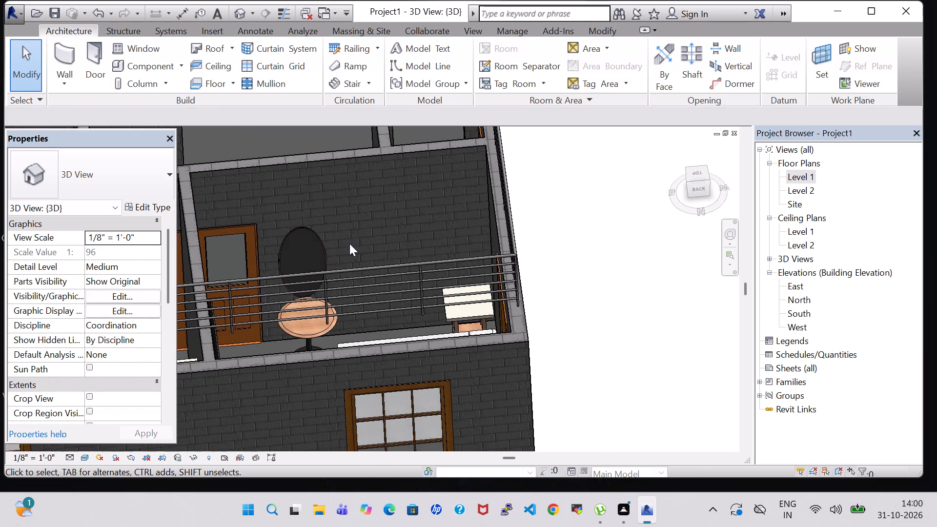
pyautogui.scroll(3, 349, 243)
pyautogui.keyDown('shift'); pyautogui.moveTo(367, 239); pyautogui.dragTo(367, 271, button='middle'); pyautogui.keyUp('shift')
pyautogui.keyDown('shift'); pyautogui.scroll(-1, 367, 266); pyautogui.keyUp('shift')
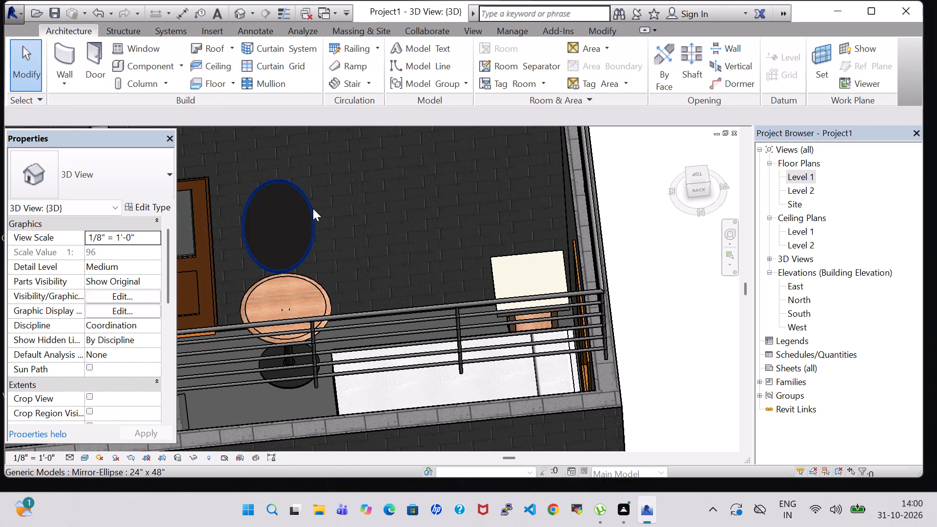
pyautogui.click(313, 208)
pyautogui.press('Up')
pyautogui.press('Up')
pyautogui.press('Up')
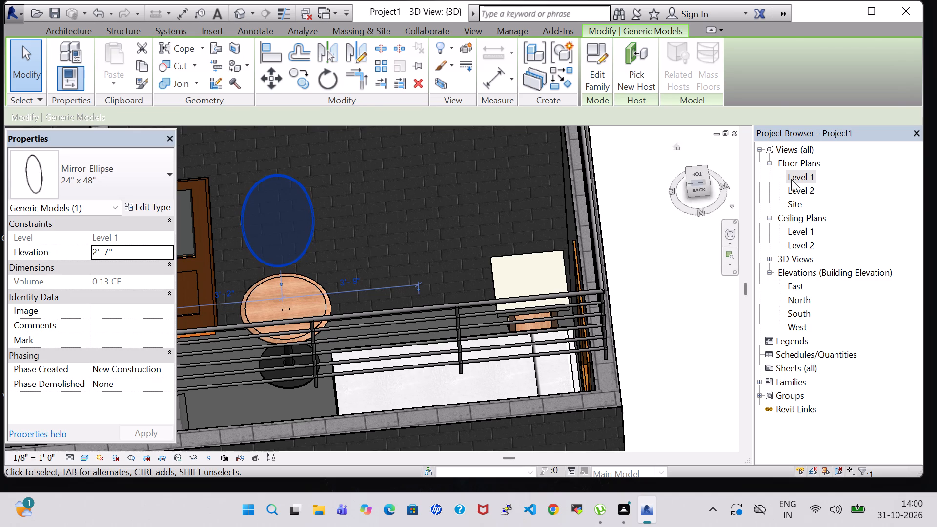
# In the Level 1 floor plan, select the west bedroom's king bed and open its available types.
pyautogui.click(815, 182)
pyautogui.doubleClick(805, 176)
pyautogui.scroll(-7, 474, 251)
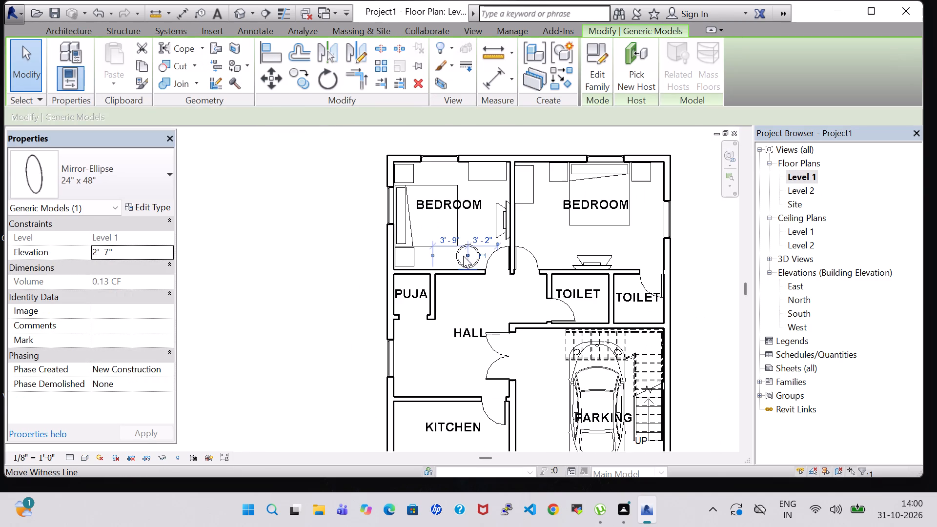
pyautogui.click(428, 184)
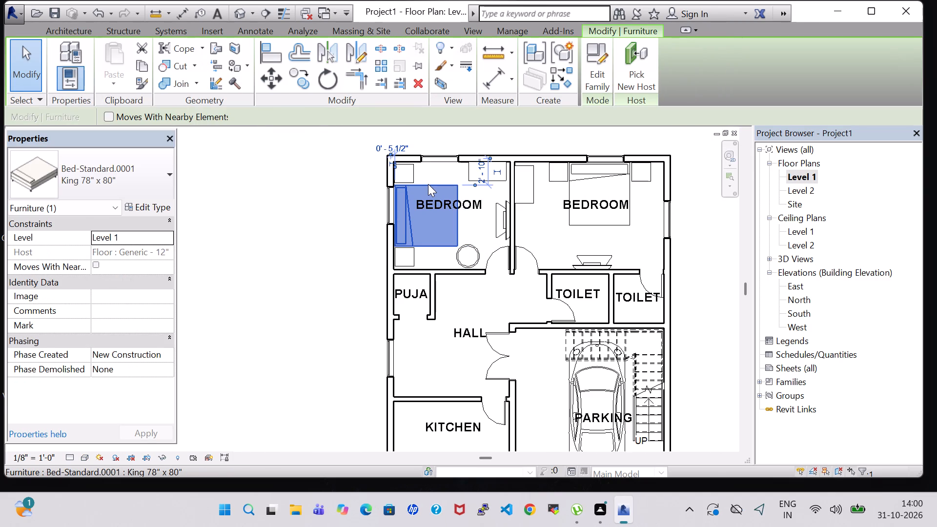
pyautogui.click(121, 176)
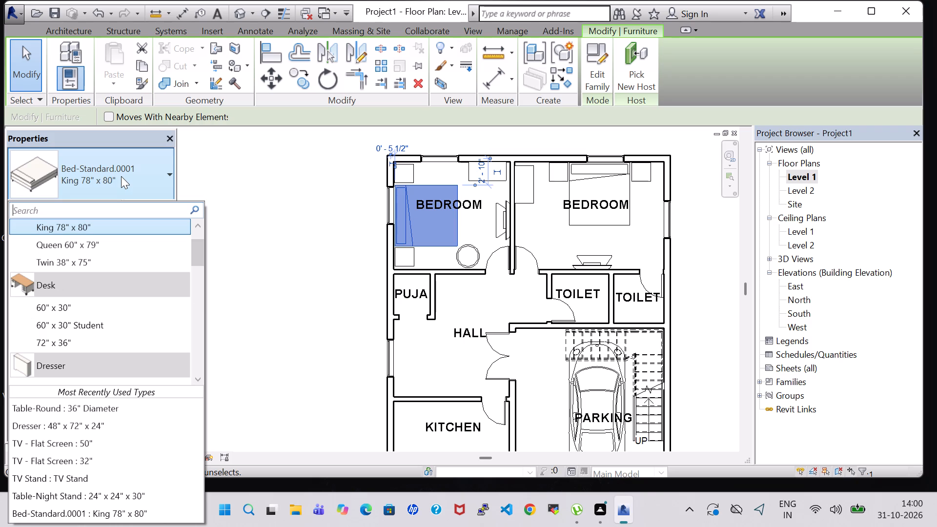
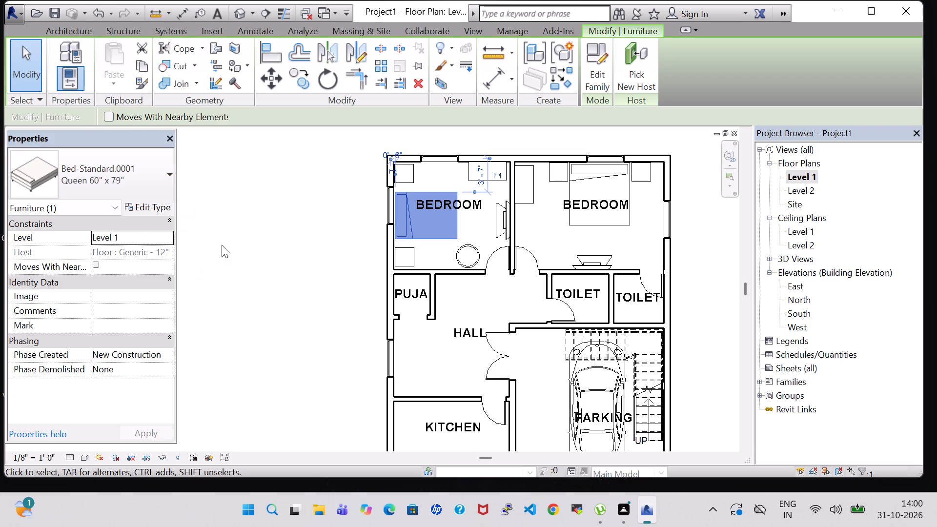
# Change the west bedroom's bed from the queen type to King 78" x 80".
pyautogui.click(118, 170)
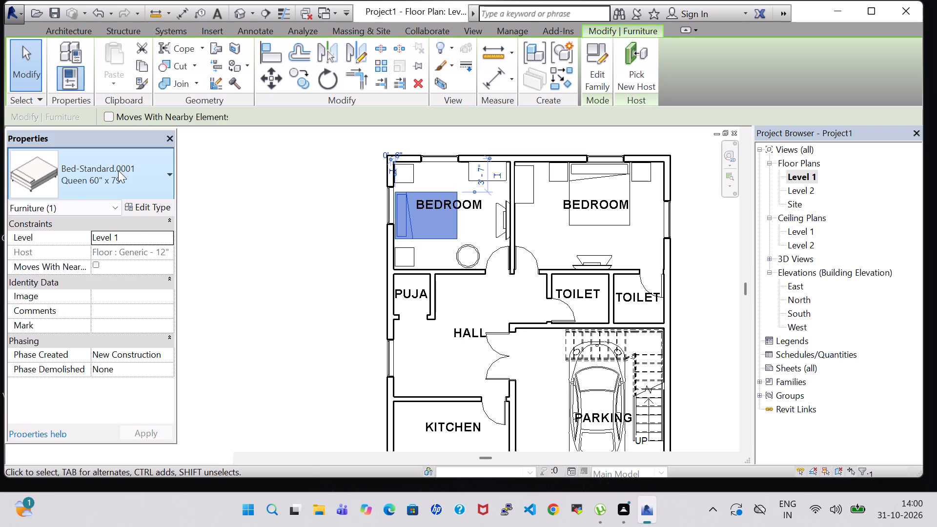
pyautogui.scroll(2, 79, 308)
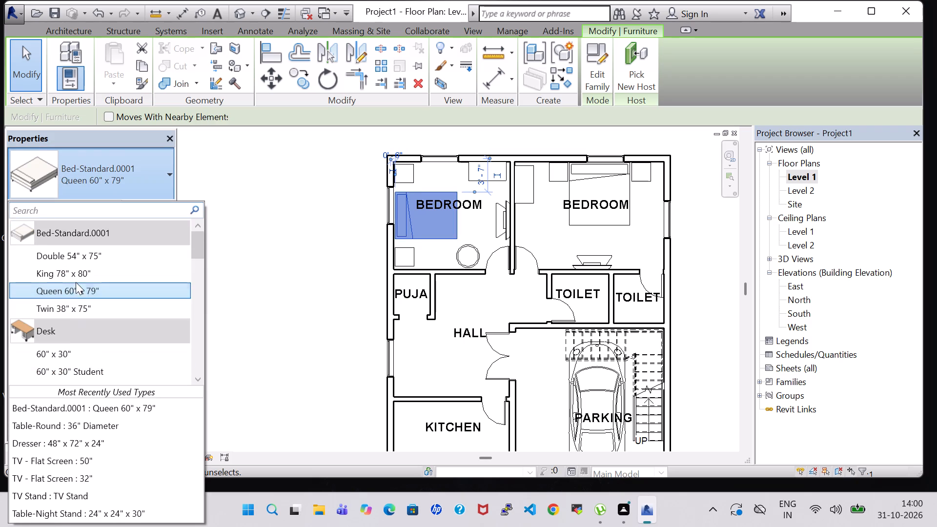
pyautogui.click(72, 272)
# Set the King 78" x 80" bed type's width to 6' 0" in its type properties.
pyautogui.click(128, 208)
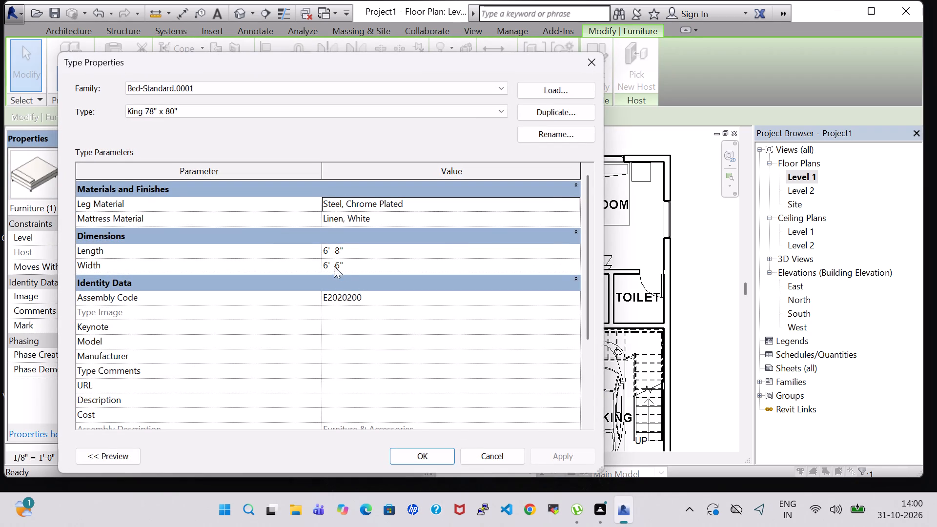
pyautogui.click(340, 266)
pyautogui.press('BackSpace')
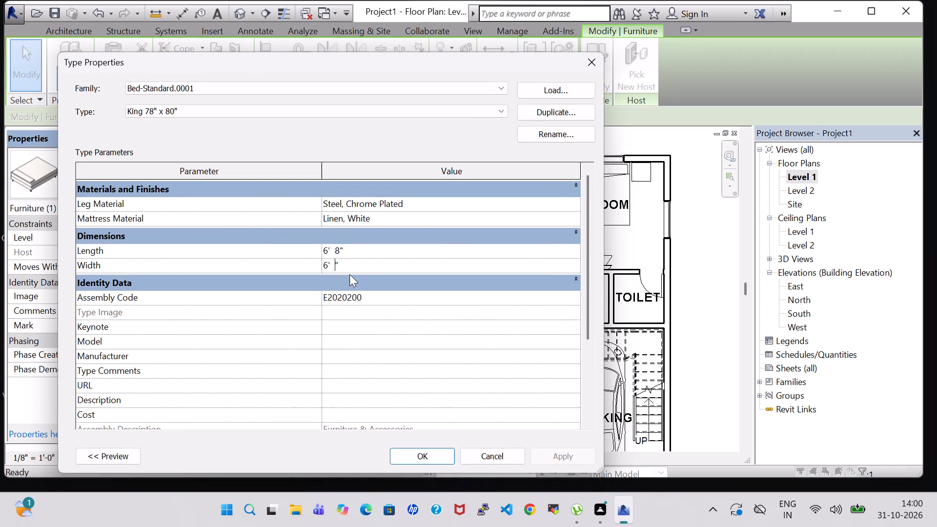
pyautogui.press('0')
pyautogui.click(557, 457)
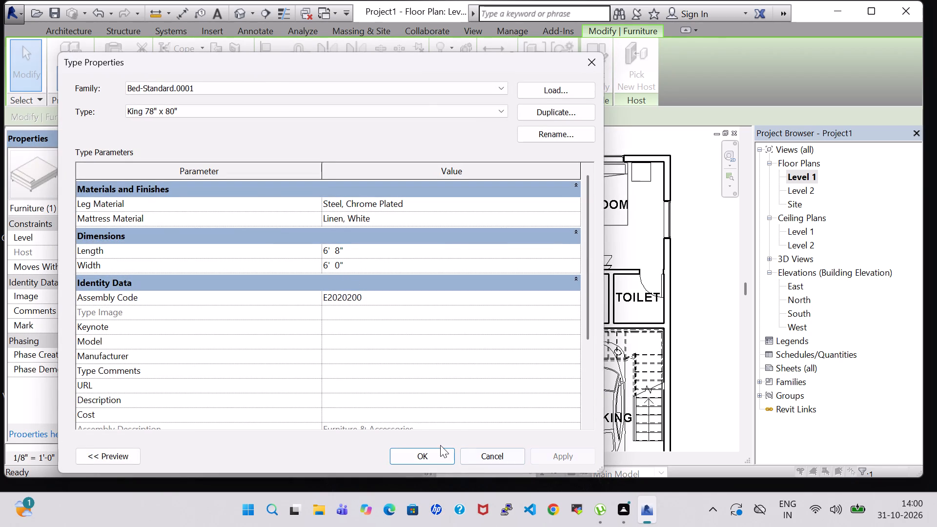
pyautogui.click(443, 459)
pyautogui.click(682, 296)
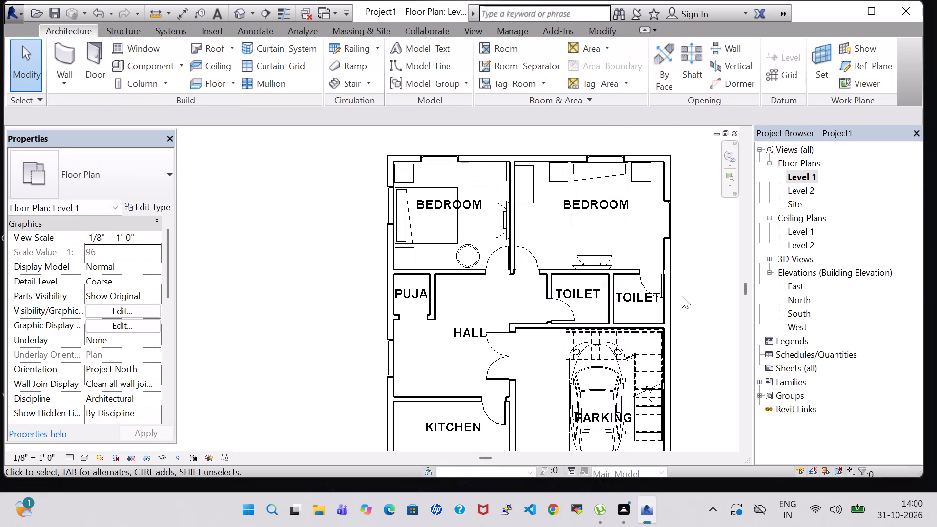
# Nudge the west bedroom's south night stand about 4" north, up against the bed.
pyautogui.scroll(4, 682, 296)
pyautogui.moveTo(638, 265); pyautogui.dragTo(766, 350, button='middle')
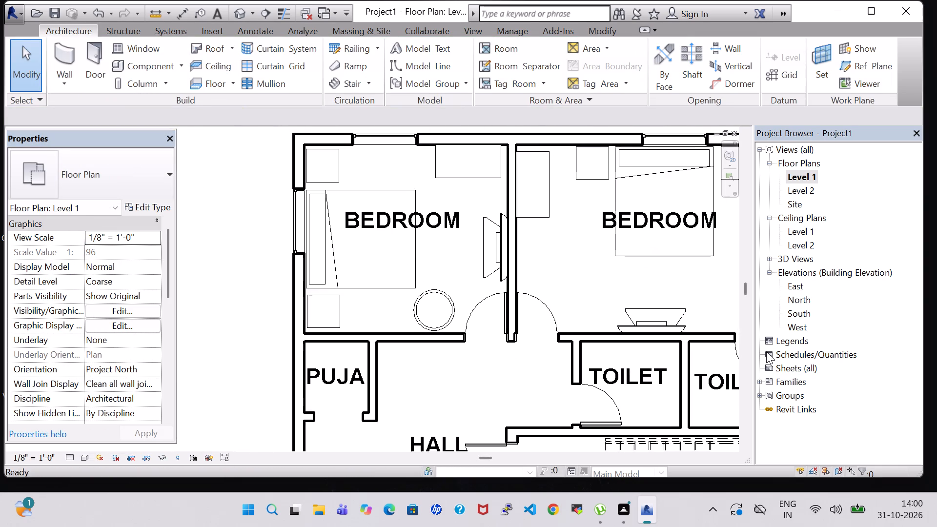
pyautogui.click(335, 301)
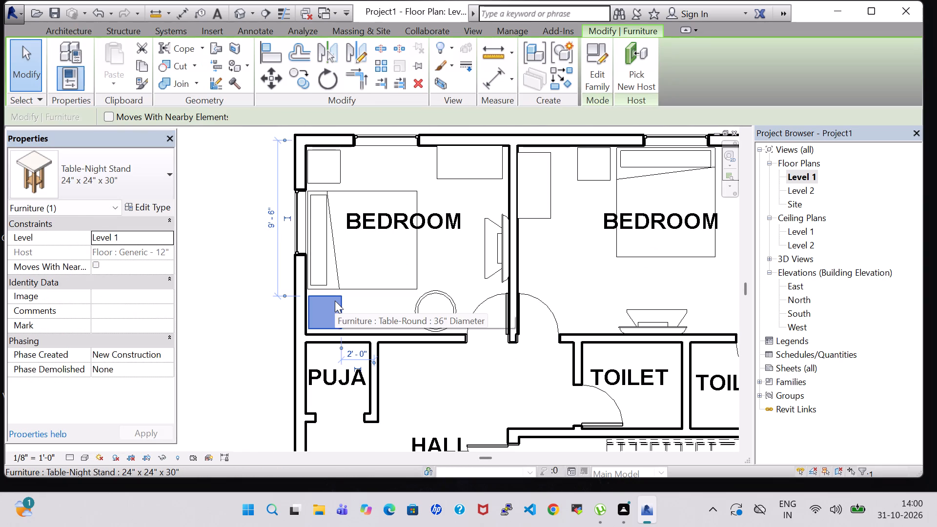
pyautogui.press('Up')
pyautogui.press('Up')
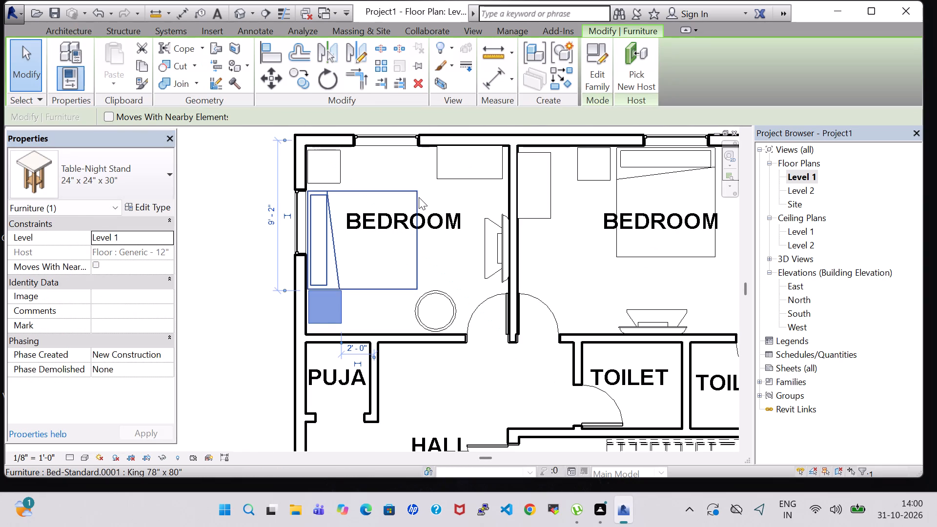
# Nudge the west bedroom's king bed north toward the upper night stand, to about 2' 9" from the north wall.
pyautogui.click(418, 197)
pyautogui.press('Up')
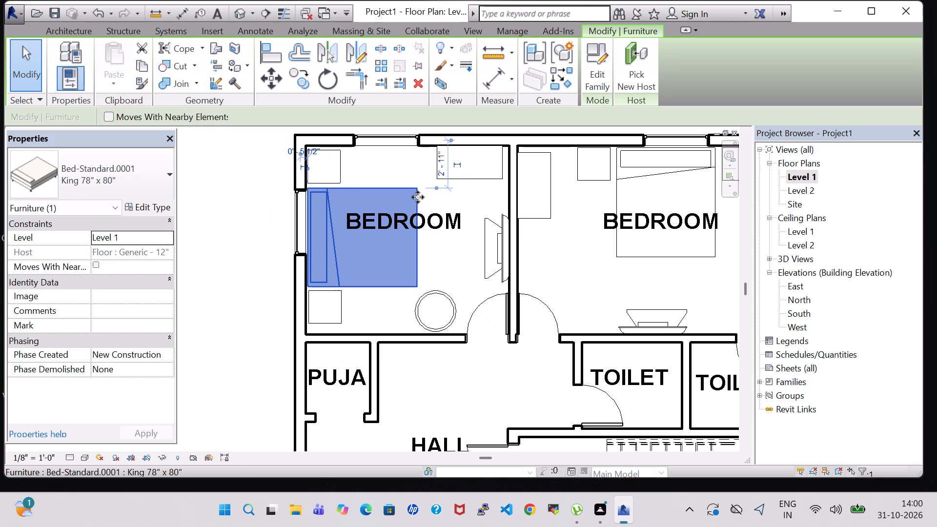
pyautogui.press('Up')
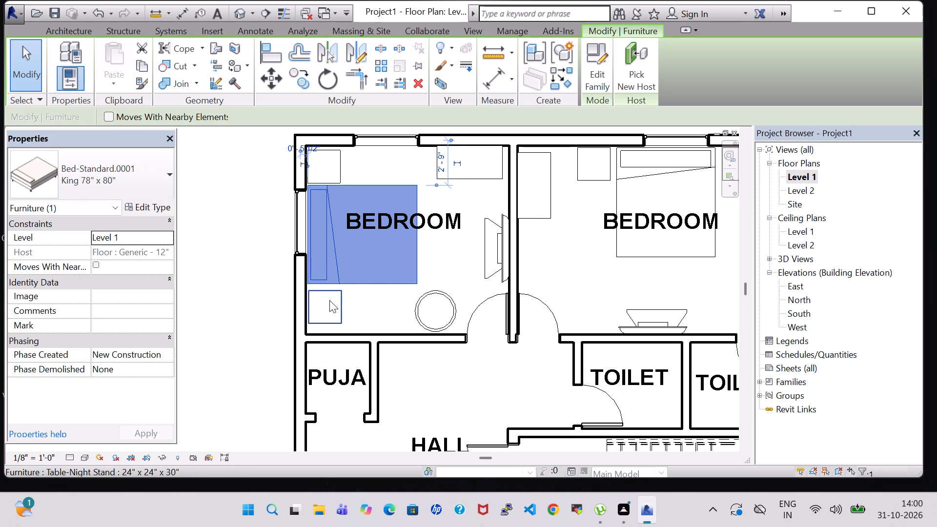
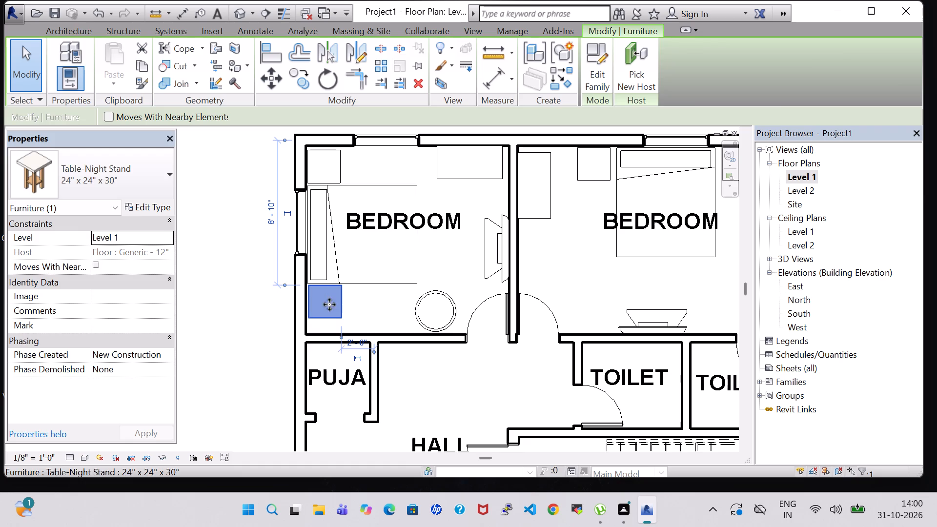
# Place a 36" diameter Table-Round in the east bedroom near the east window, about 1' 10" from the east wall and 8' 1" from the north wall.
pyautogui.click(255, 324)
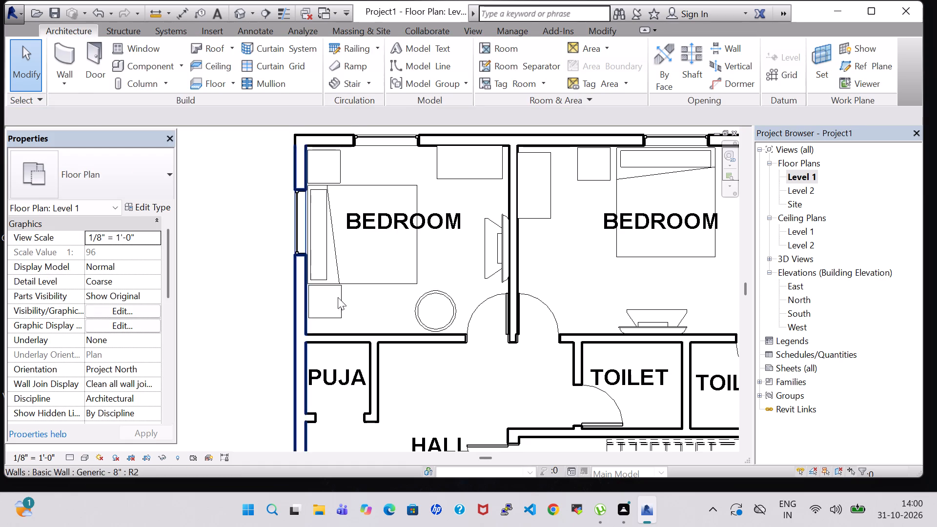
pyautogui.scroll(-3, 425, 278)
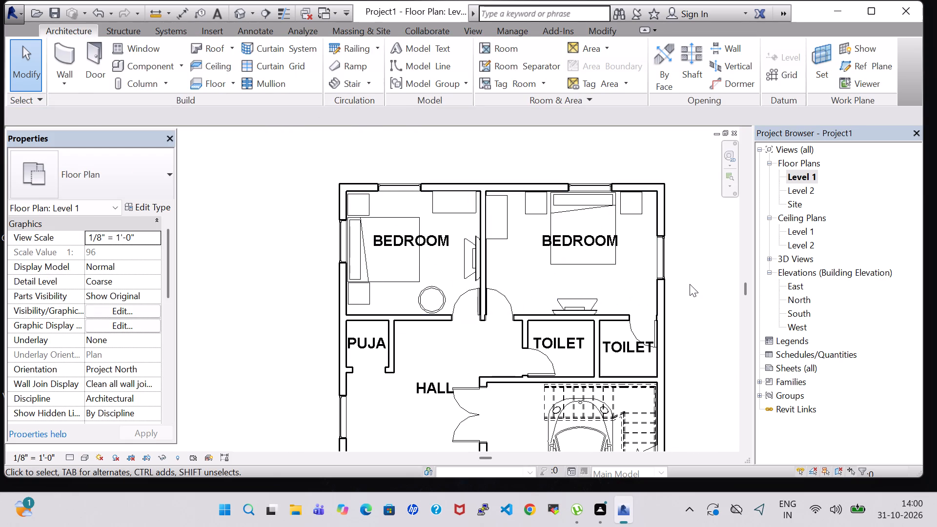
pyautogui.click(146, 66)
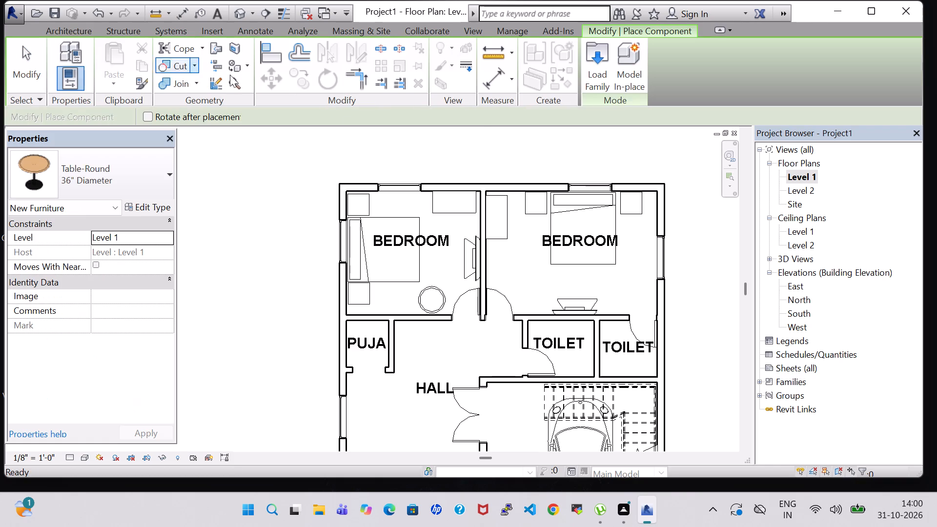
pyautogui.scroll(3, 632, 284)
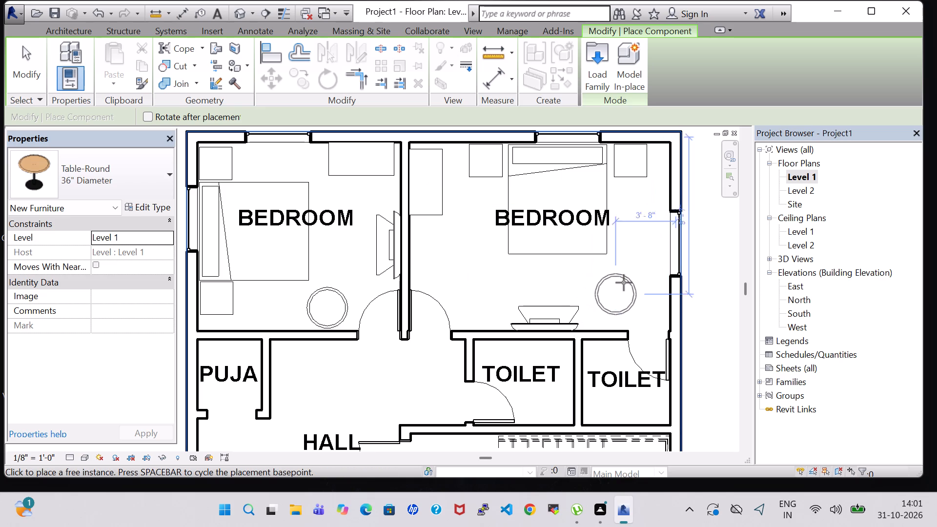
pyautogui.click(645, 269)
pyautogui.press('Escape')
pyautogui.press('Escape')
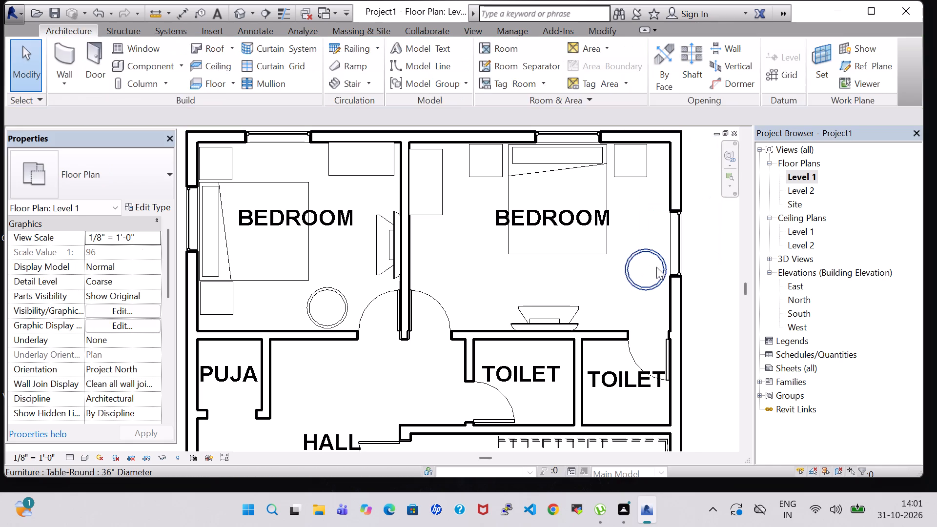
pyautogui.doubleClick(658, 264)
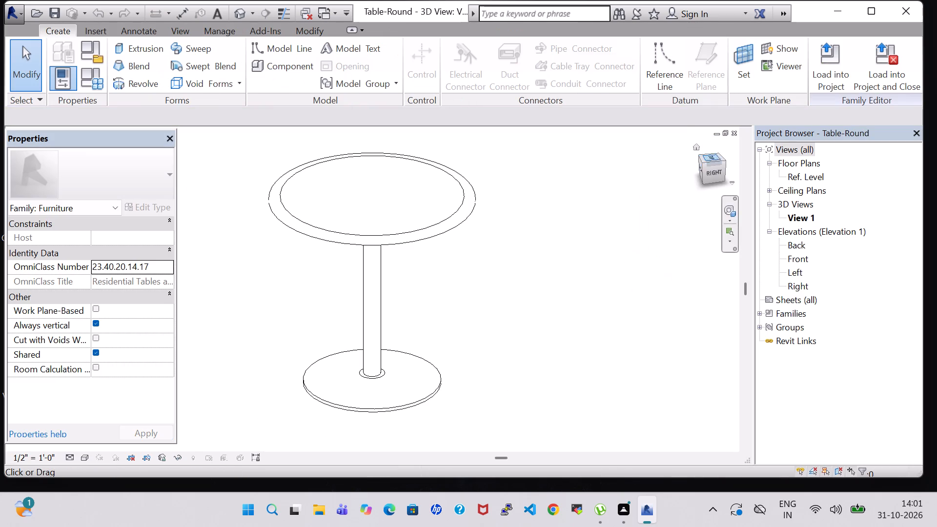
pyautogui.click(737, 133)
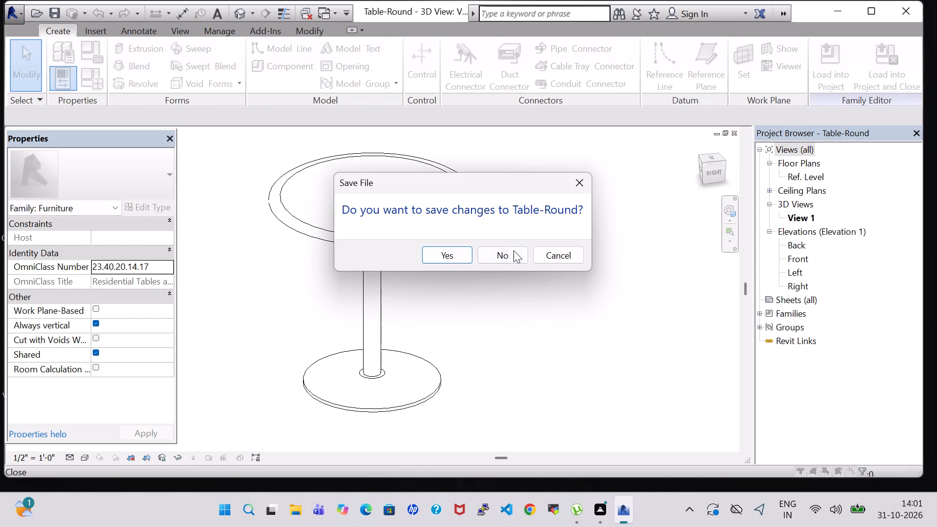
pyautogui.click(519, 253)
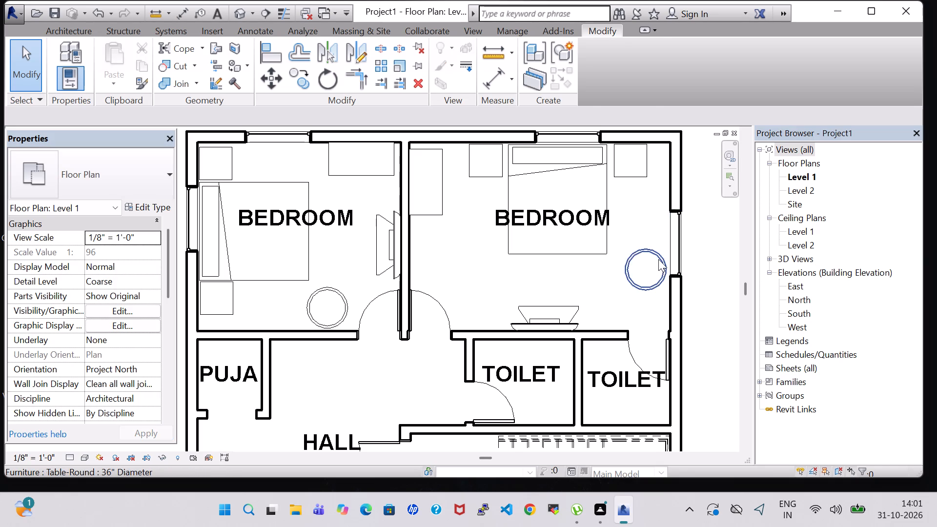
# Nudge the east bedroom's round table slightly east, to about 1' 8" from the east wall.
pyautogui.click(658, 259)
pyautogui.press('Right')
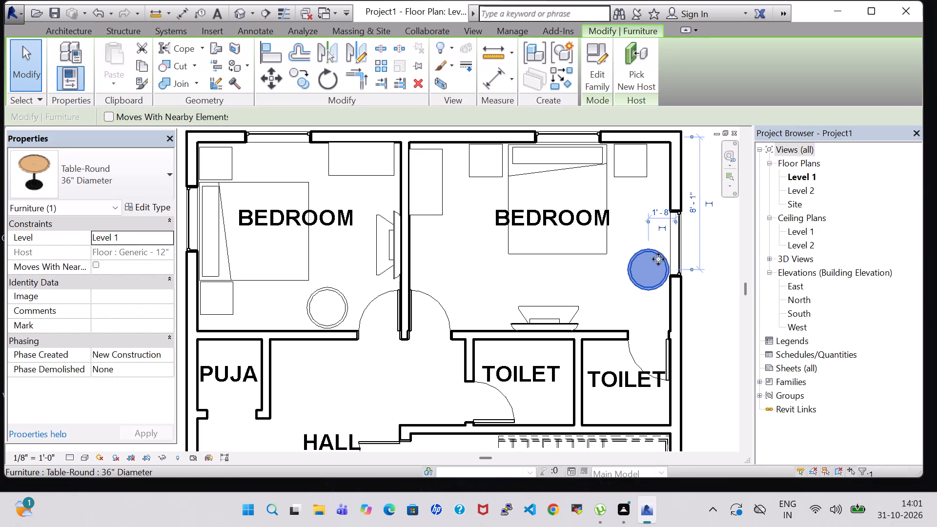
pyautogui.click(698, 324)
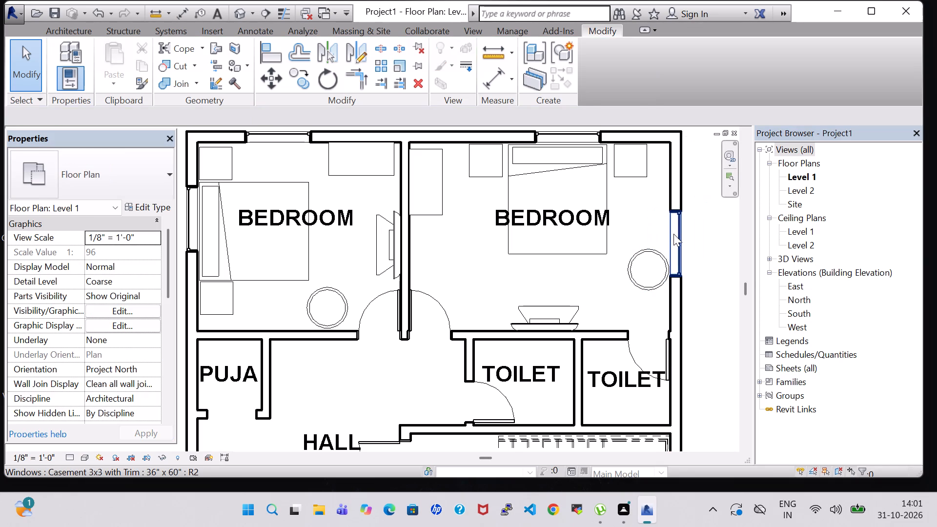
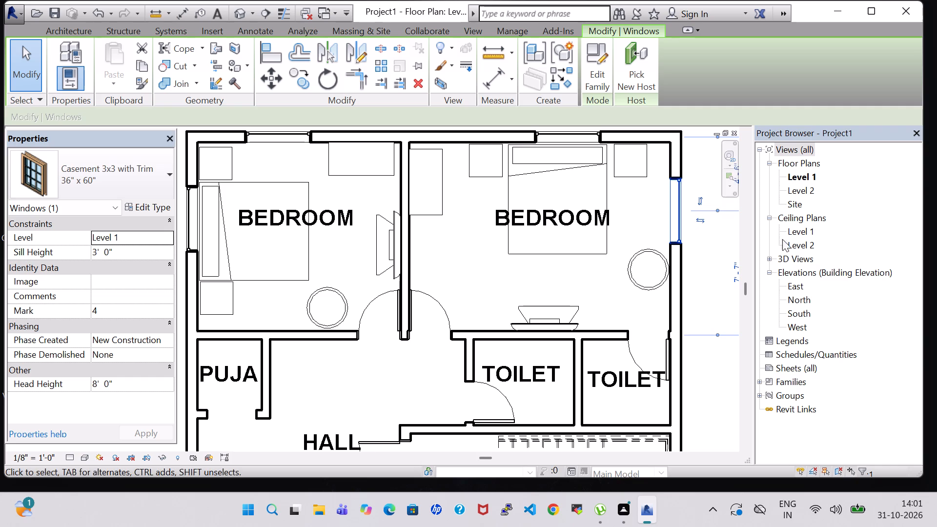
# Nudge the east bedroom's round table slightly west and south, to about 1' 10" from the east wall and 8' 3" from the north wall.
pyautogui.click(697, 266)
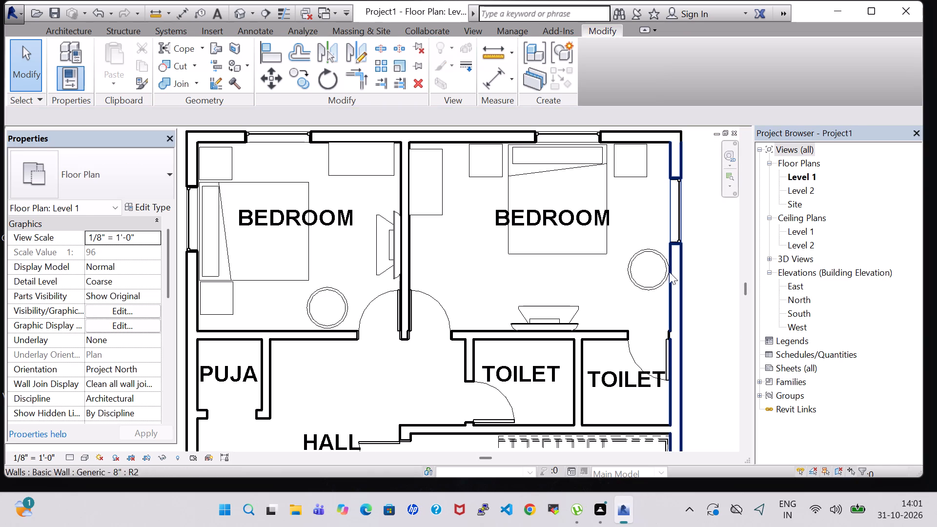
pyautogui.click(640, 276)
pyautogui.click(657, 281)
pyautogui.press('Left')
pyautogui.press('Down')
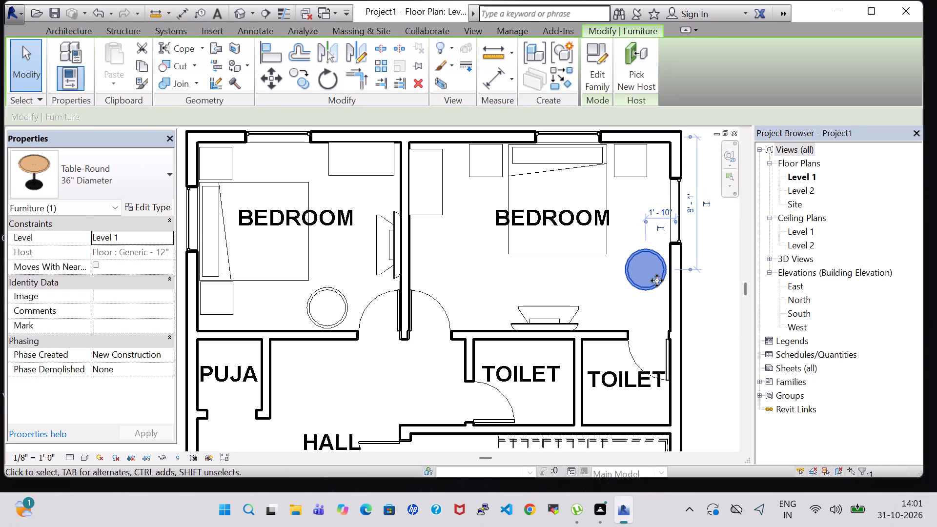
pyautogui.press('Down')
pyautogui.press('Up')
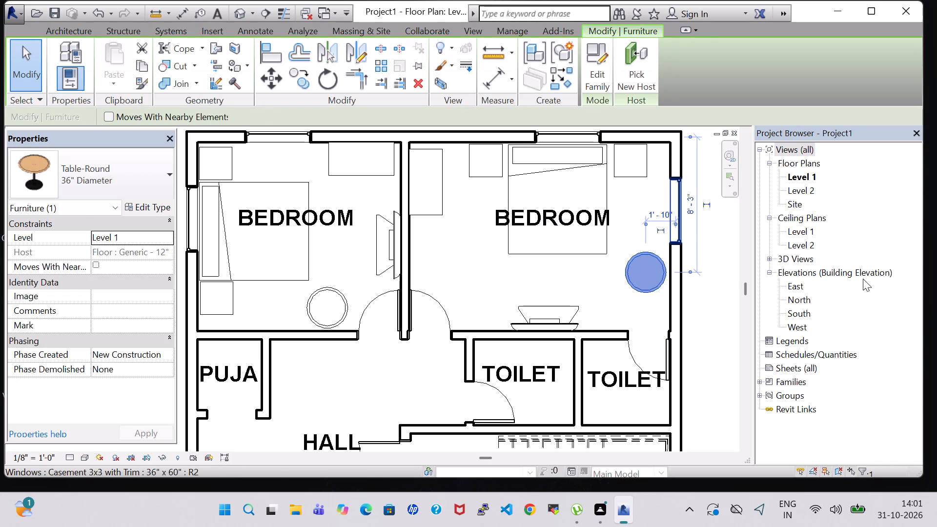
pyautogui.click(720, 302)
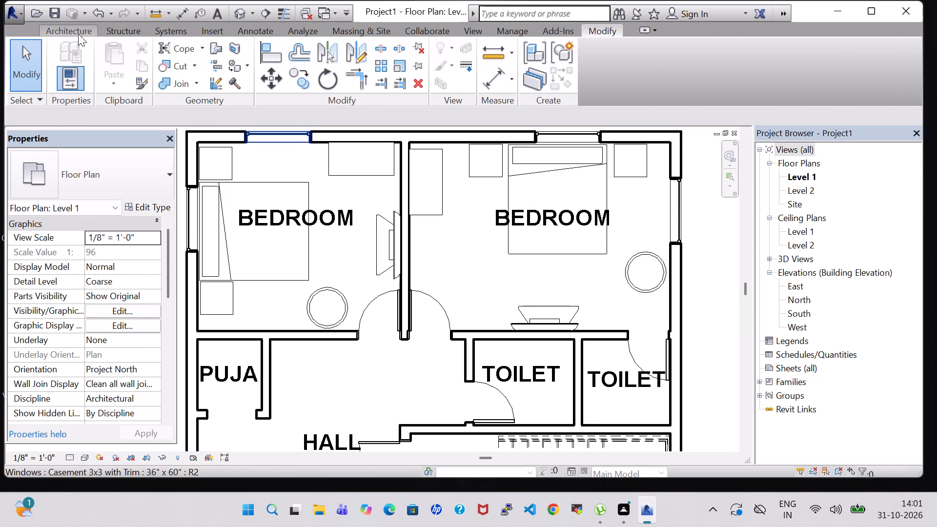
# Place a Mirror-Ellipse 24" x 48" on the east bedroom's east wall behind the round table, about 4' 3" from the toilet wall.
pyautogui.click(74, 31)
pyautogui.click(140, 66)
pyautogui.click(132, 169)
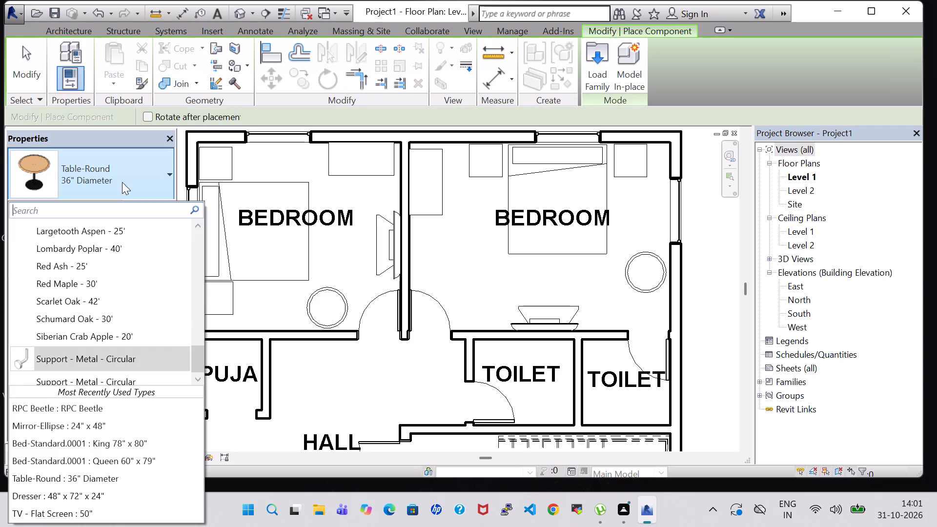
pyautogui.click(32, 424)
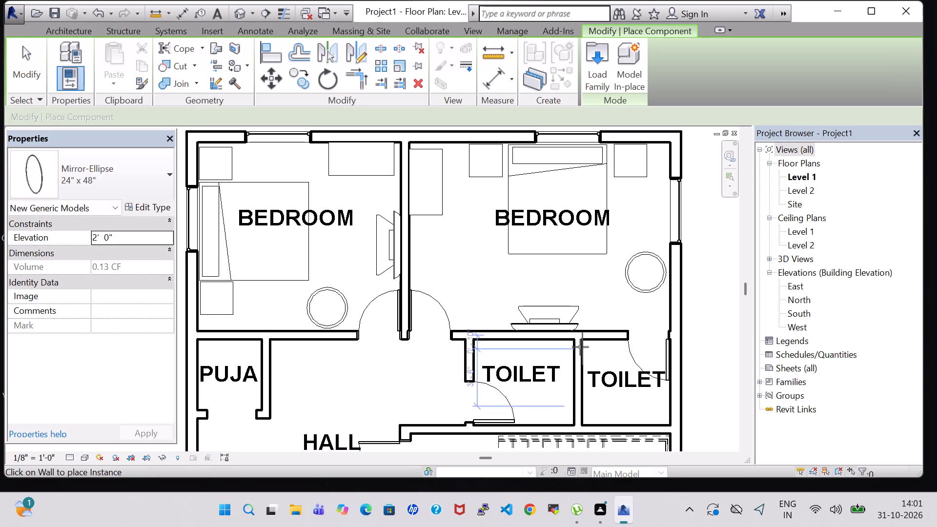
pyautogui.scroll(7, 670, 287)
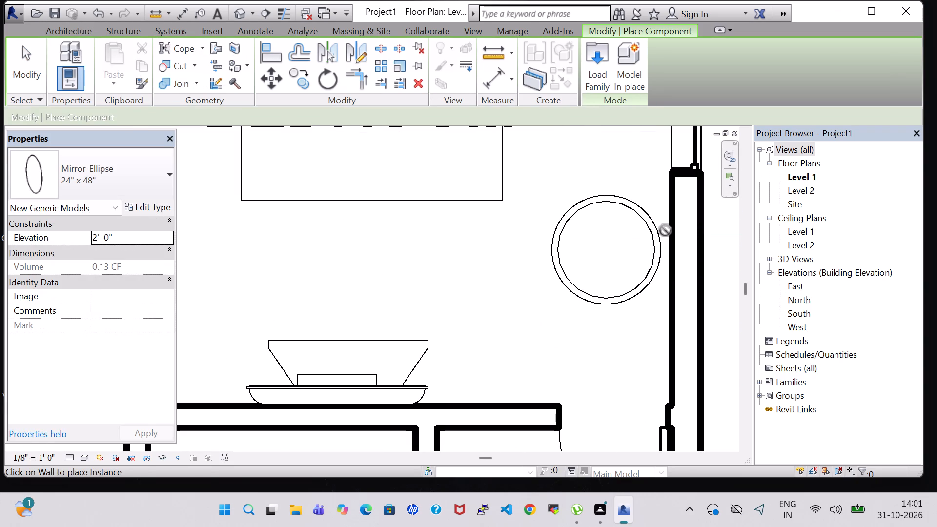
pyautogui.click(666, 230)
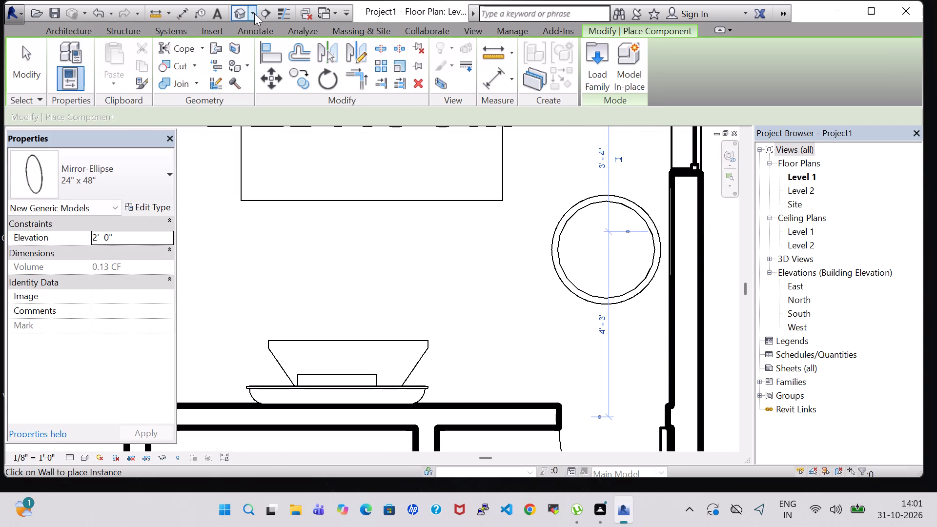
# In the 3D view, raise the east bedroom's elliptical mirror to a 2' 6" elevation and nudge it slightly along the wall away from the window.
pyautogui.click(241, 10)
pyautogui.press('Escape')
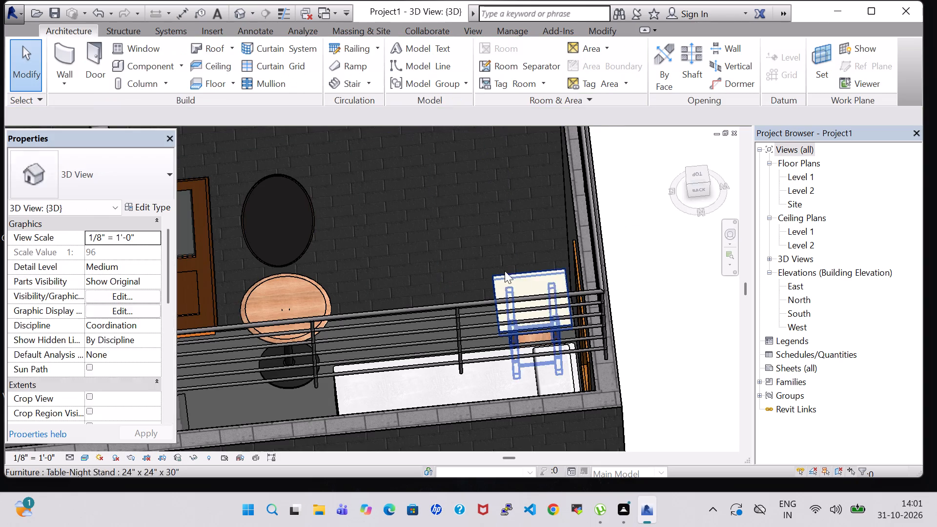
pyautogui.press('Escape')
pyautogui.scroll(-7, 620, 269)
pyautogui.keyDown('shift'); pyautogui.moveTo(641, 249); pyautogui.dragTo(503, 243, button='middle'); pyautogui.keyUp('shift')
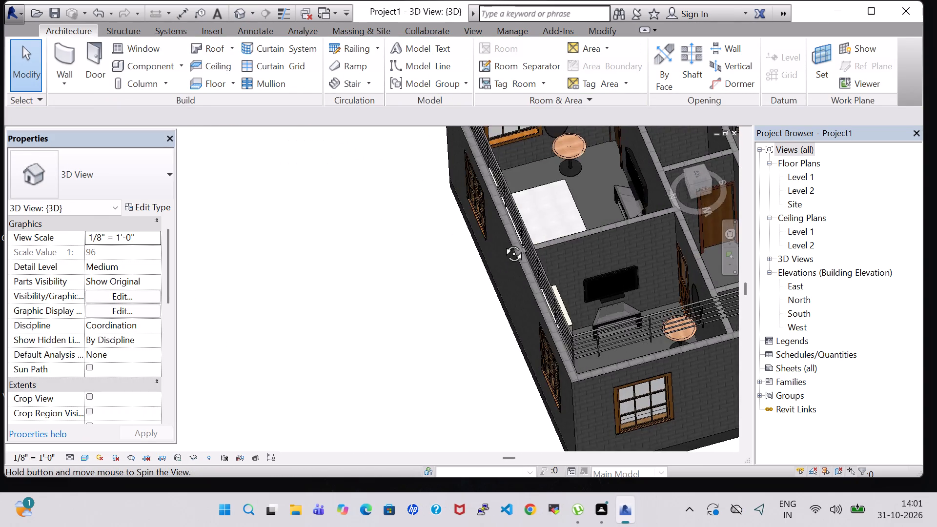
pyautogui.keyDown('shift'); pyautogui.moveTo(503, 243); pyautogui.dragTo(502, 274, button='middle'); pyautogui.keyUp('shift')
pyautogui.moveTo(612, 184); pyautogui.dragTo(420, 369, button='middle')
pyautogui.keyDown('shift'); pyautogui.moveTo(374, 328); pyautogui.dragTo(318, 305, button='middle'); pyautogui.keyUp('shift')
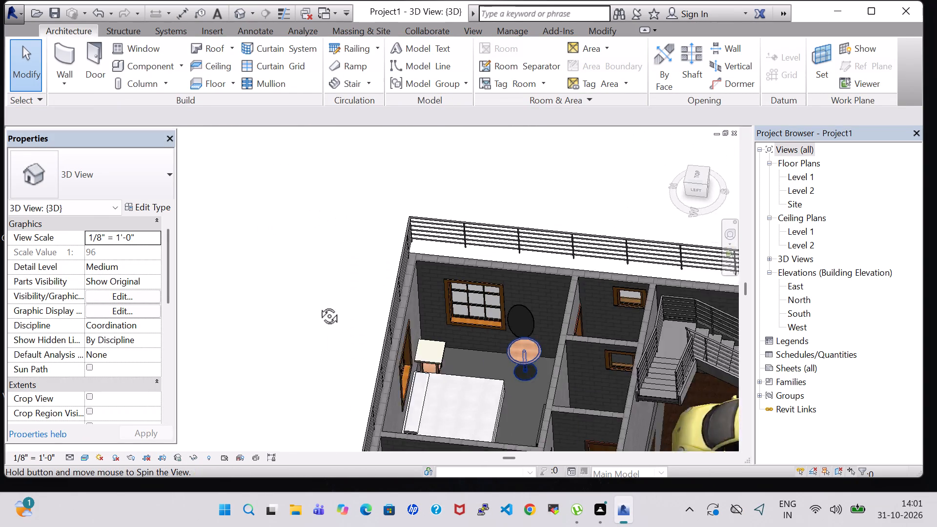
pyautogui.keyDown('shift'); pyautogui.moveTo(318, 305); pyautogui.dragTo(313, 303, button='middle'); pyautogui.keyUp('shift')
pyautogui.scroll(4, 533, 402)
pyautogui.click(585, 281)
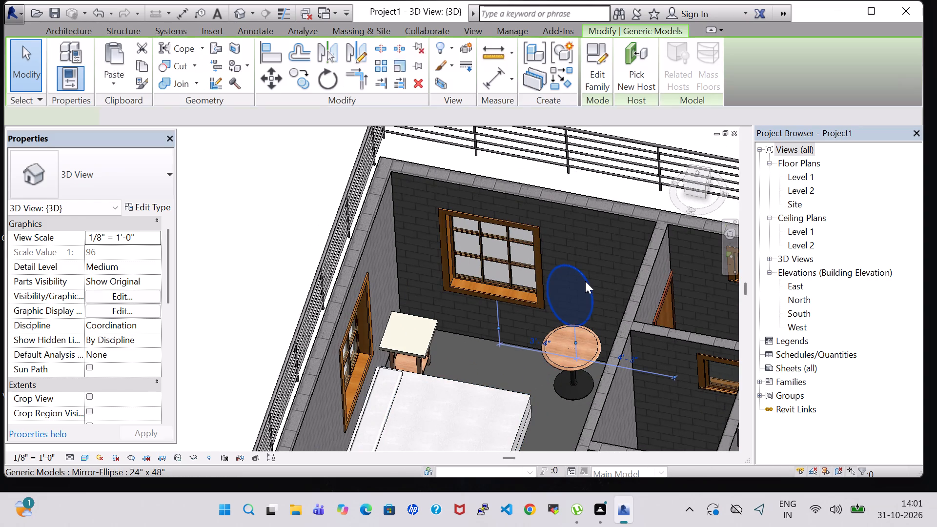
pyautogui.press('Up')
pyautogui.press('Up')
pyautogui.press('Up')
pyautogui.press('Right')
pyautogui.press('Right')
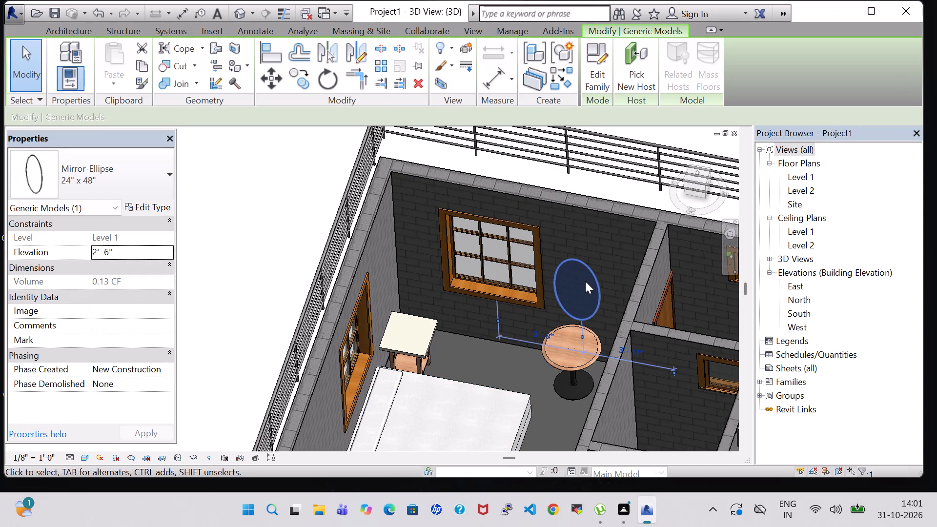
pyautogui.click(488, 361)
# Examine the bedroom furniture and mirrors in the 3D view and back on the Level 1 floor plan.
pyautogui.keyDown('shift'); pyautogui.moveTo(488, 361); pyautogui.dragTo(537, 439, button='middle'); pyautogui.keyUp('shift')
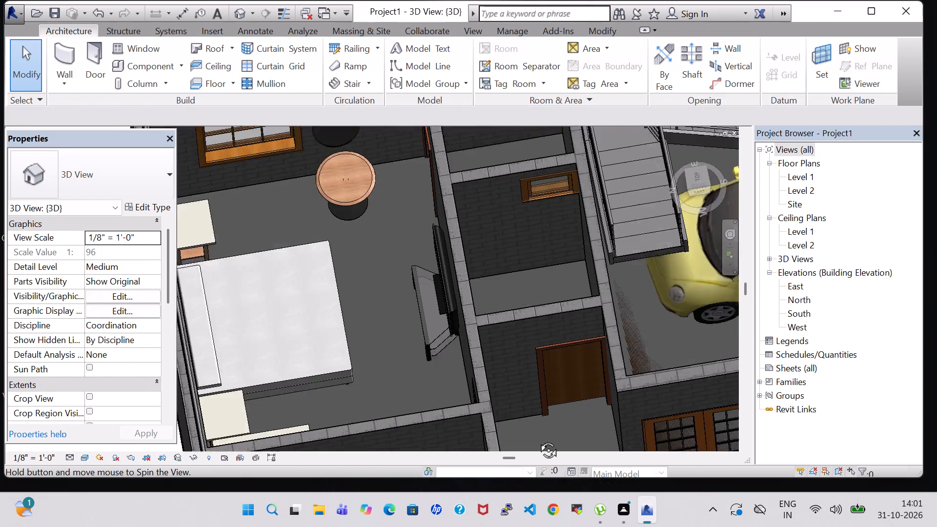
pyautogui.keyDown('shift'); pyautogui.moveTo(537, 439); pyautogui.dragTo(537, 442, button='middle'); pyautogui.keyUp('shift')
pyautogui.keyDown('shift'); pyautogui.moveTo(571, 442); pyautogui.dragTo(687, 447, button='middle'); pyautogui.keyUp('shift')
pyautogui.moveTo(572, 417); pyautogui.dragTo(594, 345, button='middle')
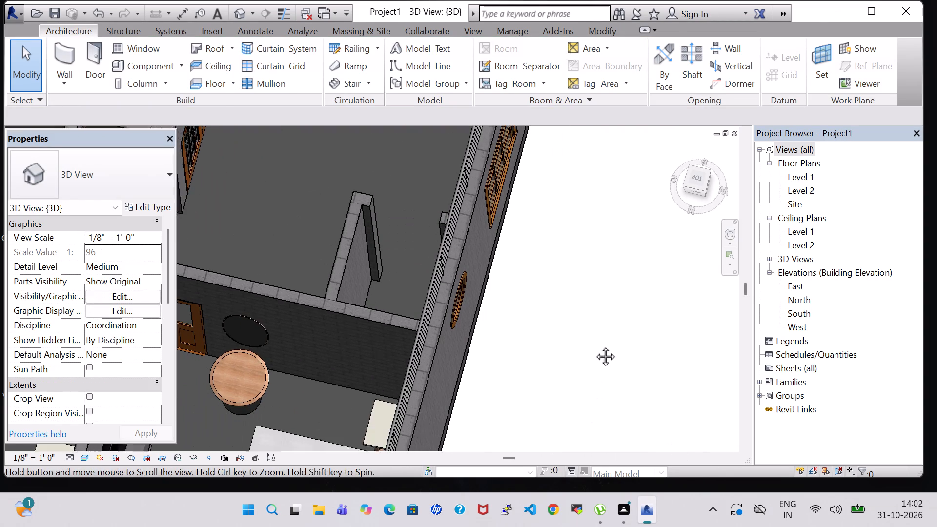
pyautogui.moveTo(594, 345); pyautogui.dragTo(609, 287, button='middle')
pyautogui.middleClick(543, 312)
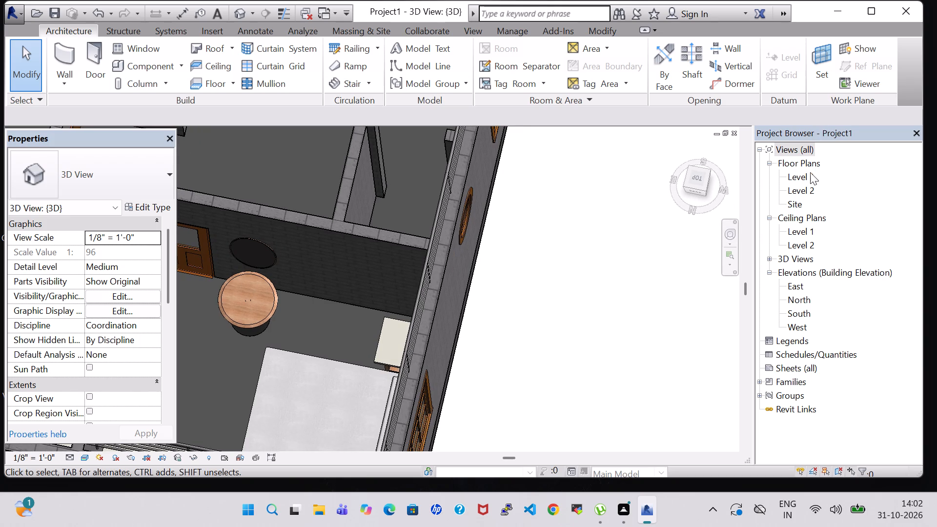
pyautogui.doubleClick(809, 174)
pyautogui.scroll(-9, 396, 248)
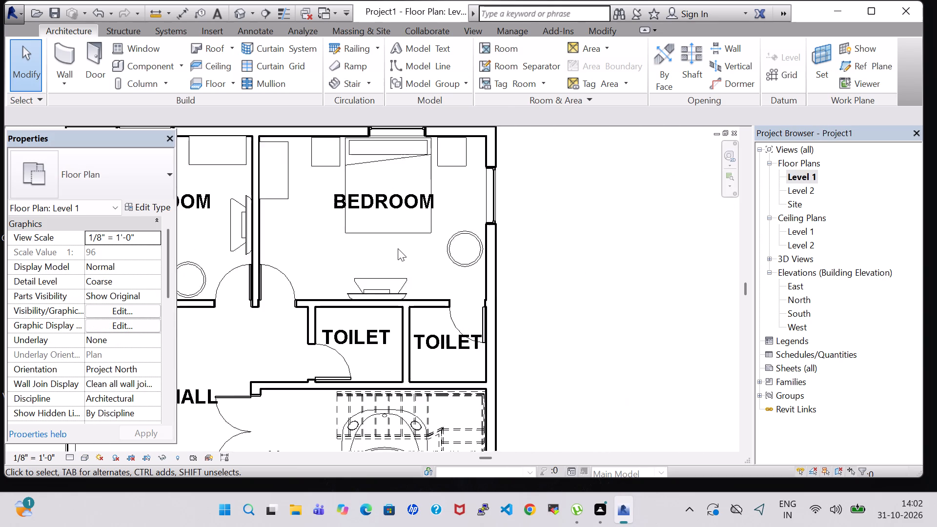
pyautogui.moveTo(543, 225); pyautogui.dragTo(599, 246, button='middle')
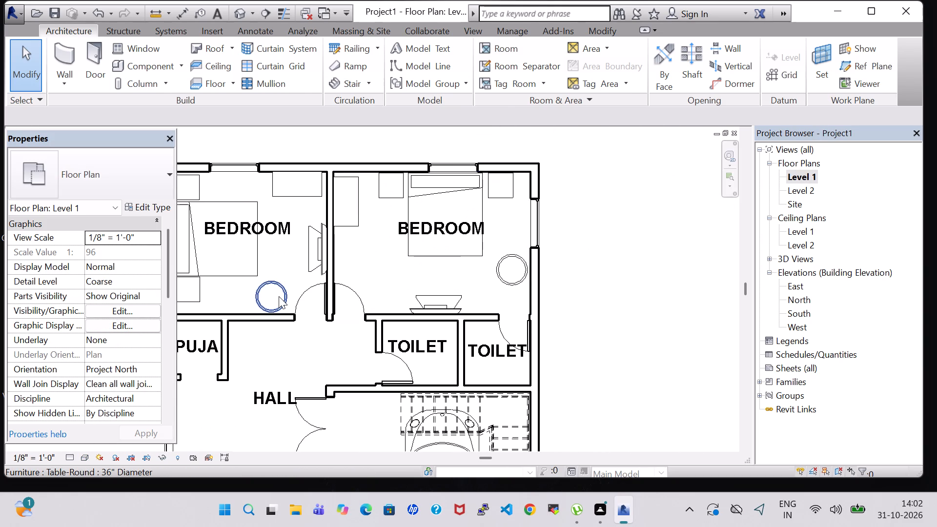
pyautogui.click(279, 296)
pyautogui.doubleClick(596, 263)
pyautogui.scroll(-2, 596, 263)
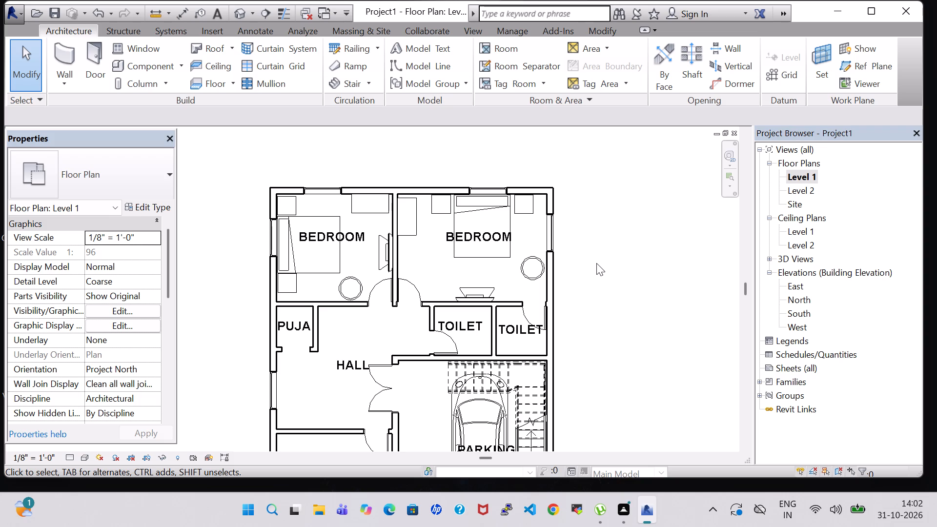
pyautogui.moveTo(596, 263); pyautogui.dragTo(592, 230, button='middle')
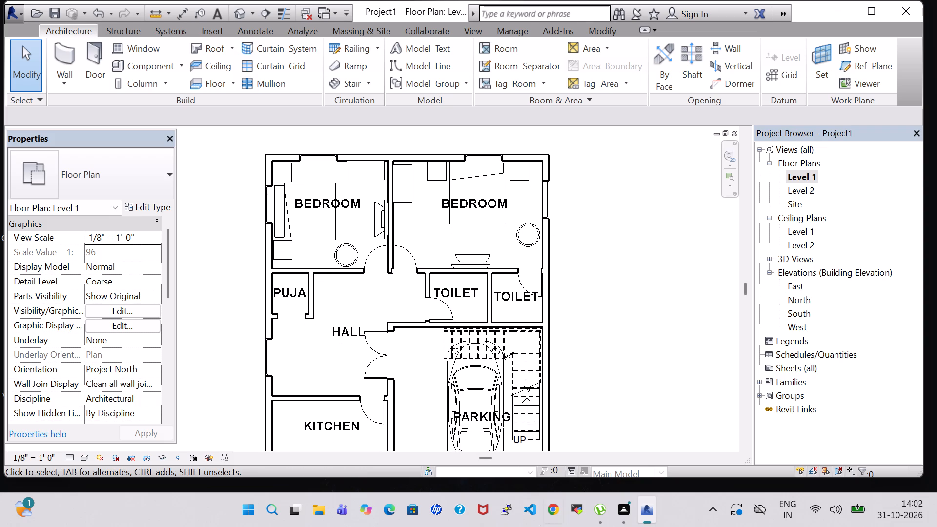
# Load the RPC Plant - Tropical family from the US Imperial library's Planting folder as a component.
pyautogui.click(124, 66)
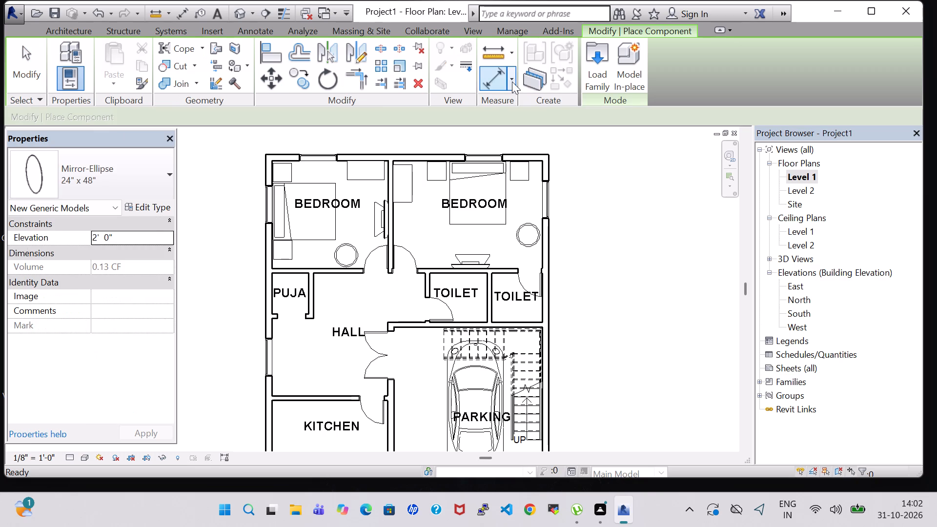
pyautogui.click(595, 72)
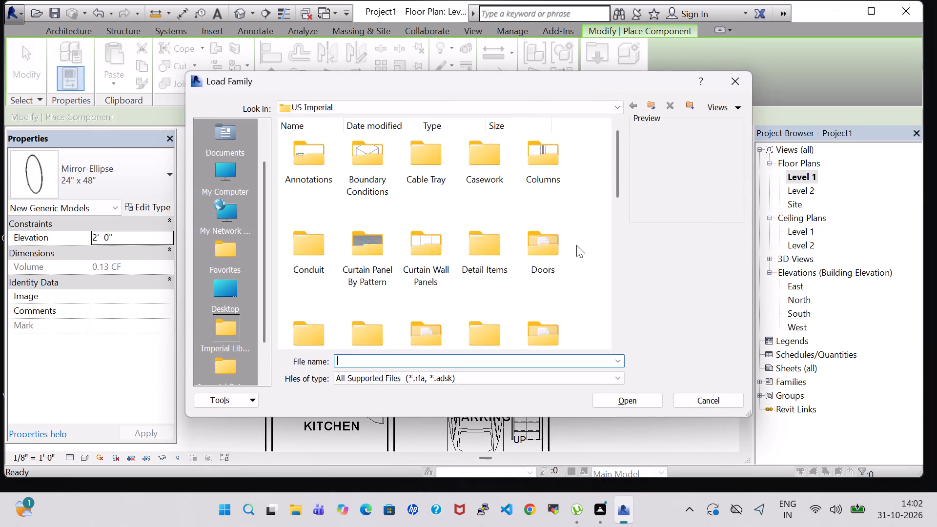
pyautogui.scroll(-2, 576, 245)
pyautogui.scroll(1, 503, 202)
pyautogui.scroll(-1, 444, 249)
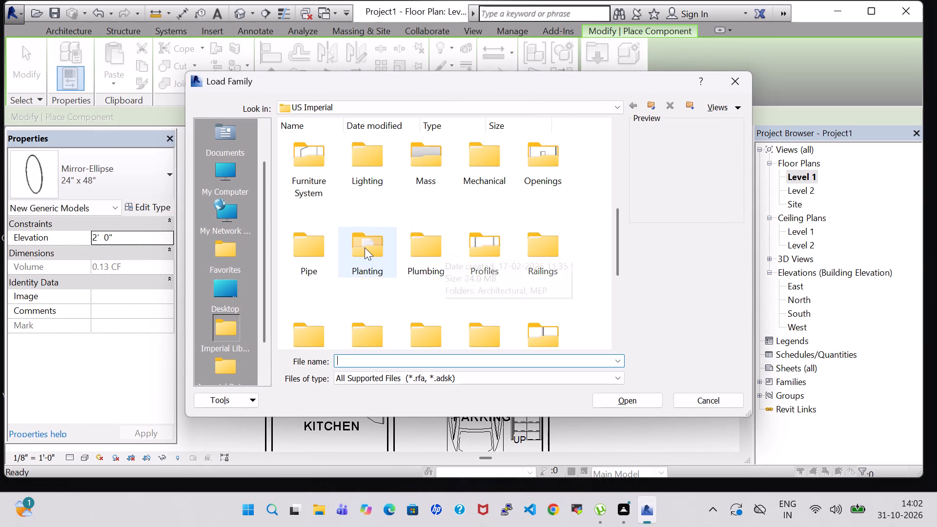
pyautogui.doubleClick(361, 247)
pyautogui.click(291, 160)
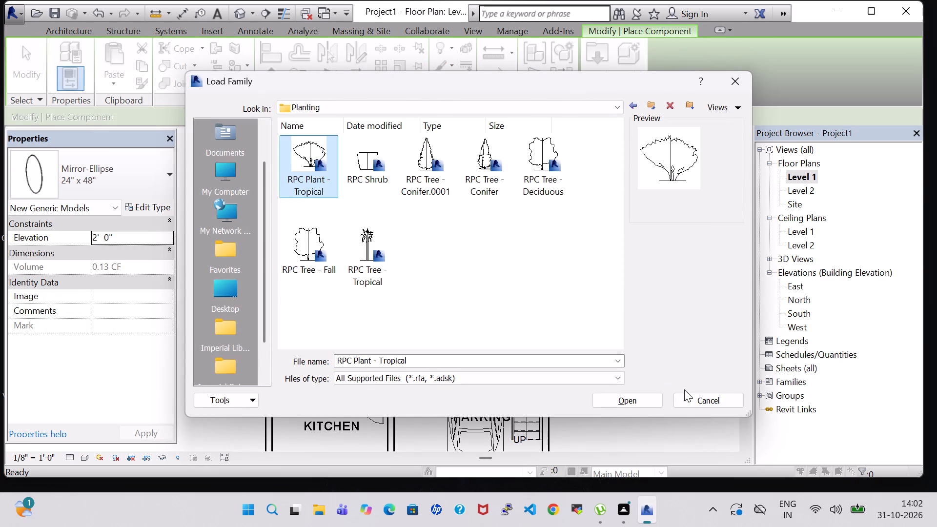
pyautogui.click(619, 405)
# Open the offset of the new RPC Plant - Tropical, Agave - 1.5' for editing before placing it.
pyautogui.scroll(4, 285, 154)
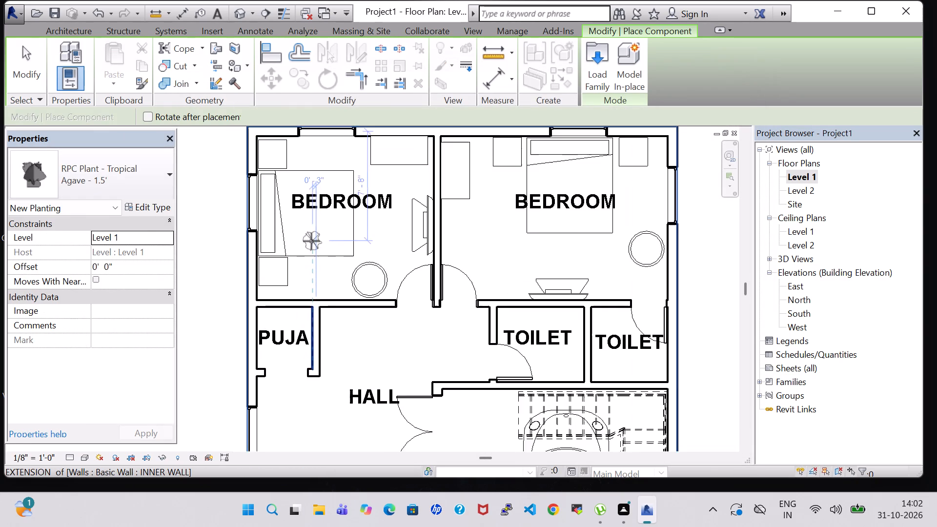
pyautogui.scroll(1, 311, 241)
pyautogui.doubleClick(97, 264)
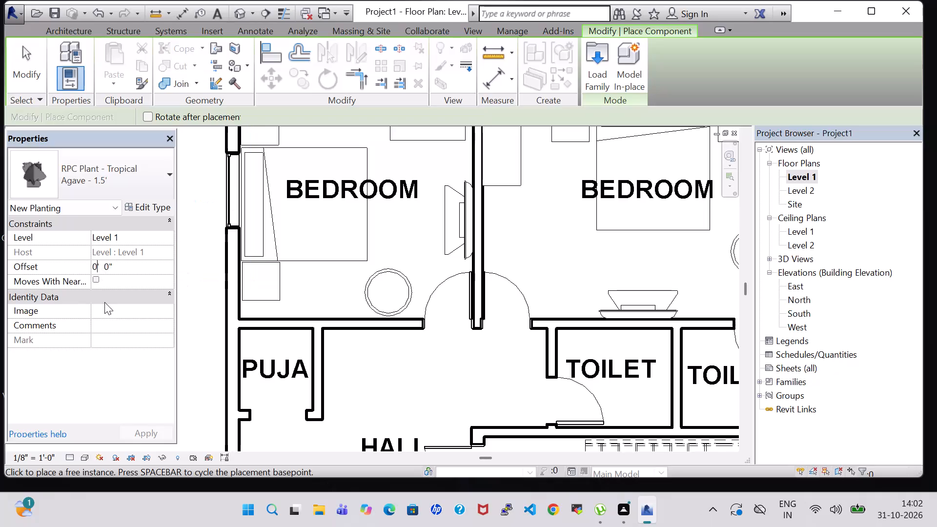
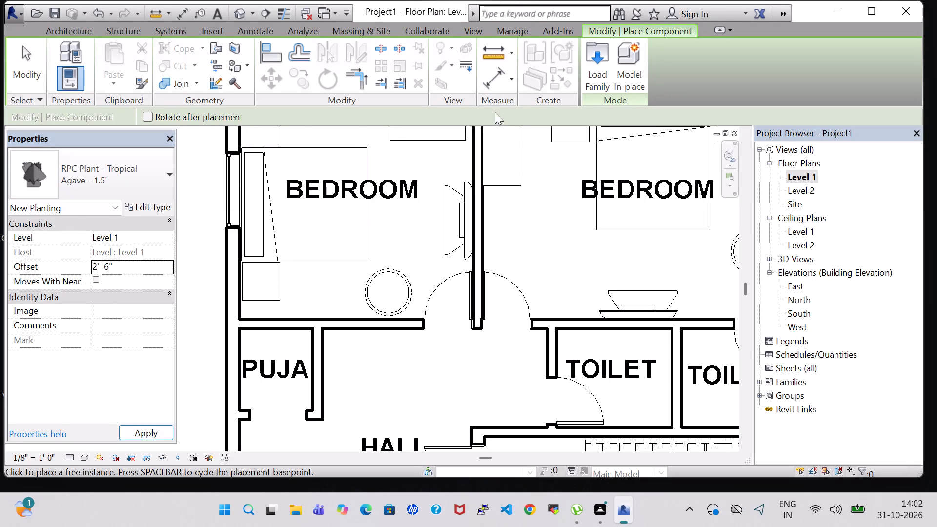
# Place Agave - 1.5' plants at a 2' 6" offset on the west bedroom's south night stand and the east bedroom's northeast-corner night stand.
pyautogui.scroll(-2, 312, 281)
pyautogui.moveTo(382, 221); pyautogui.dragTo(402, 276, button='middle')
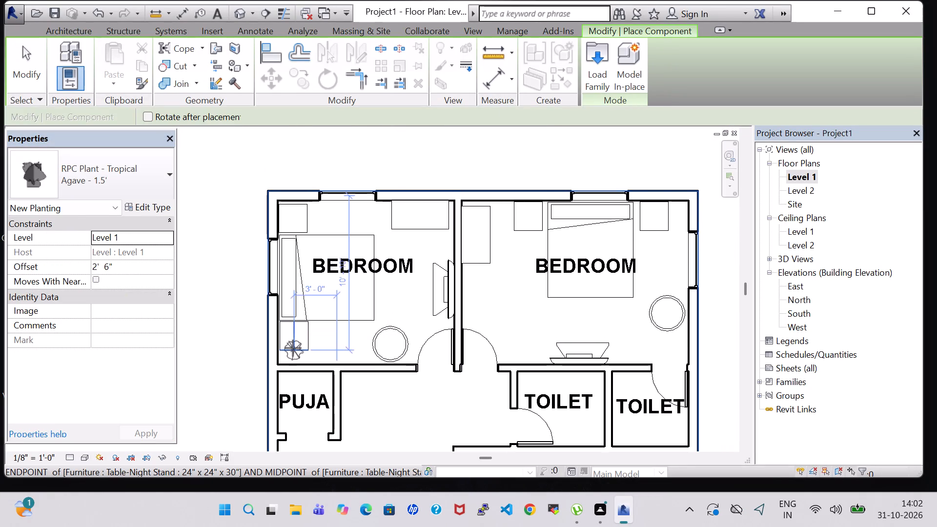
pyautogui.click(295, 336)
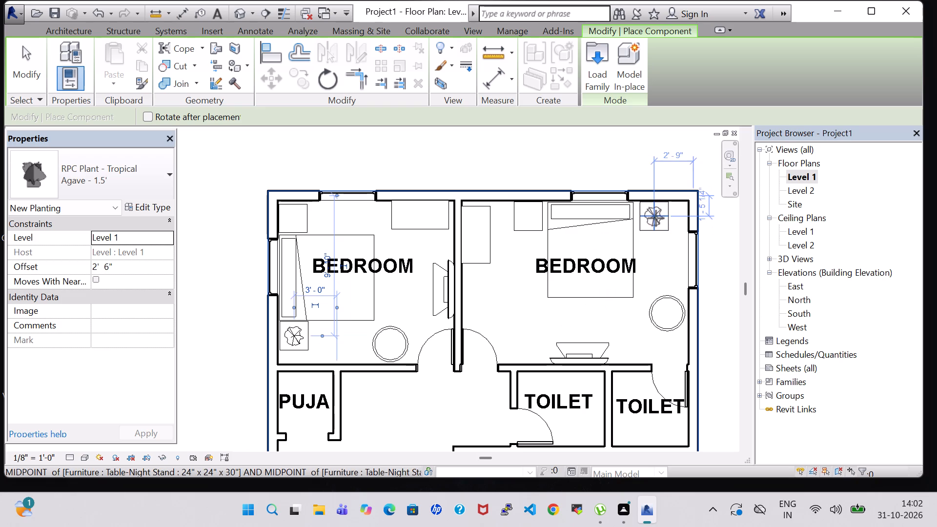
pyautogui.click(656, 218)
pyautogui.press('Escape')
pyautogui.press('Escape')
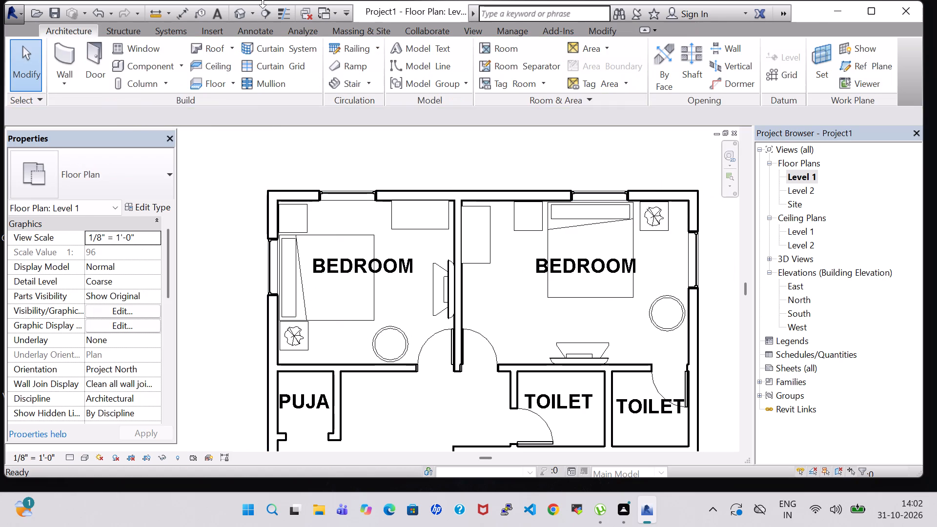
pyautogui.press('Escape')
# Examine the plants on the night stands and the overall house layout in the 3D view and back on the Level 1 floor plan.
pyautogui.click(239, 8)
pyautogui.scroll(-4, 516, 282)
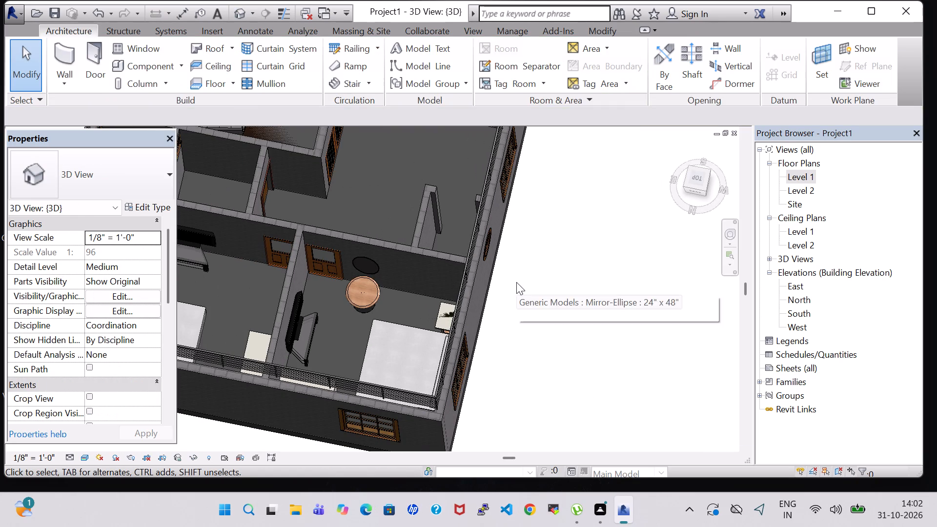
pyautogui.moveTo(516, 298); pyautogui.dragTo(523, 344, button='middle')
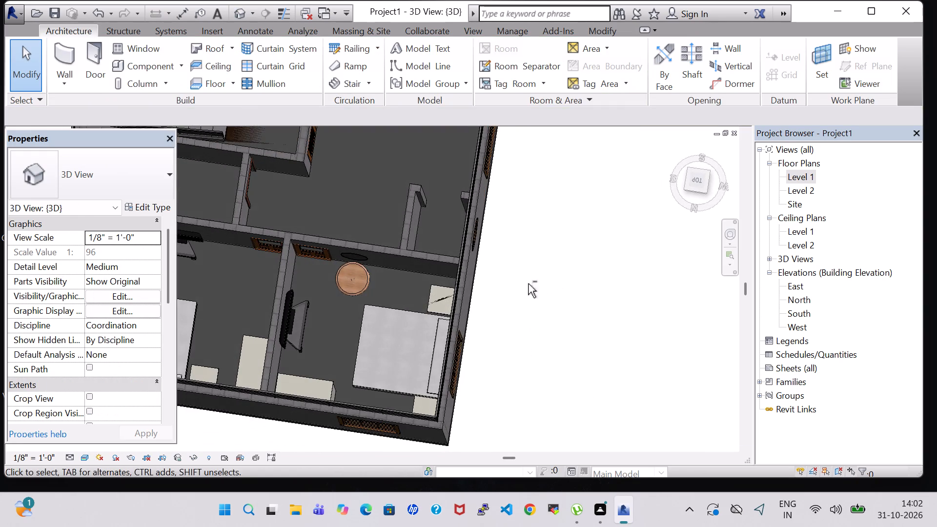
pyautogui.moveTo(538, 242); pyautogui.dragTo(621, 343, button='middle')
pyautogui.scroll(-3, 620, 340)
pyautogui.moveTo(617, 365); pyautogui.dragTo(595, 373, button='middle')
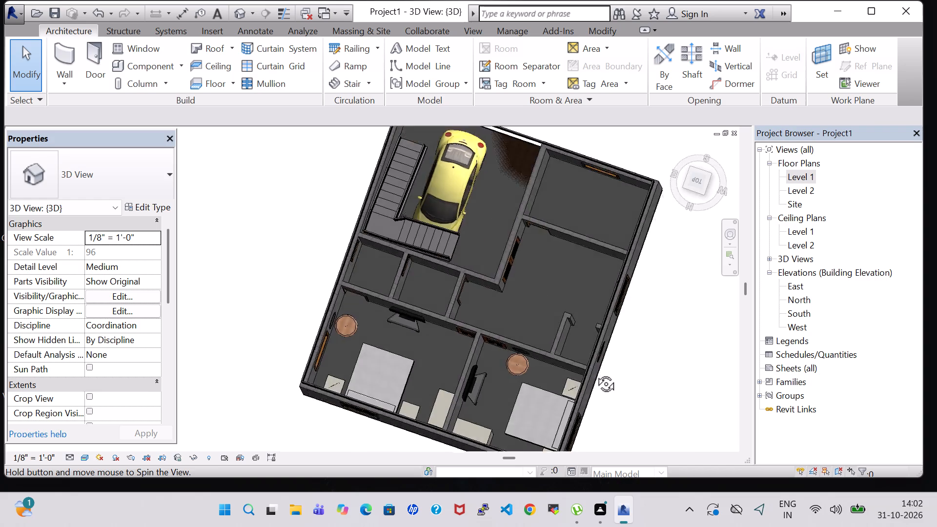
pyautogui.moveTo(595, 373); pyautogui.dragTo(600, 352, button='middle')
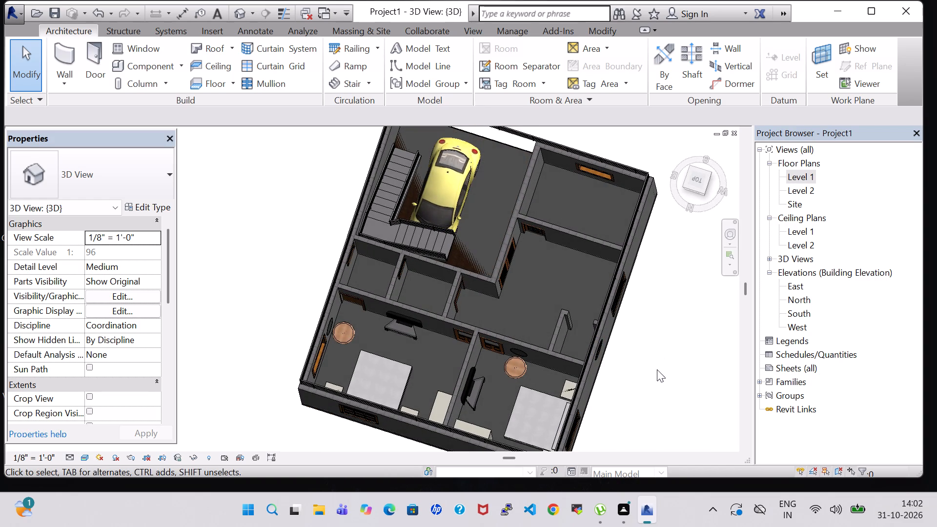
pyautogui.keyDown('shift'); pyautogui.moveTo(657, 369); pyautogui.dragTo(536, 356, button='middle'); pyautogui.keyUp('shift')
pyautogui.moveTo(449, 359); pyautogui.dragTo(366, 218, button='middle')
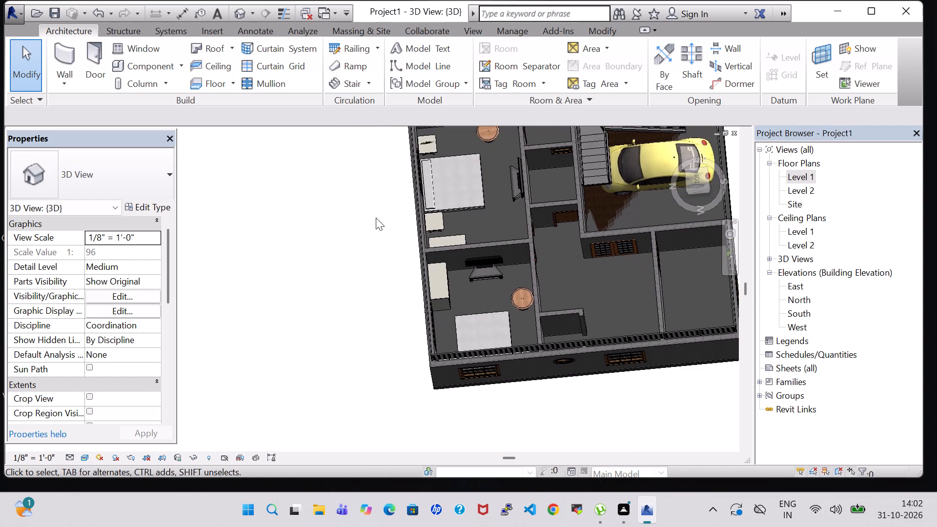
pyautogui.moveTo(637, 409); pyautogui.dragTo(524, 376, button='middle')
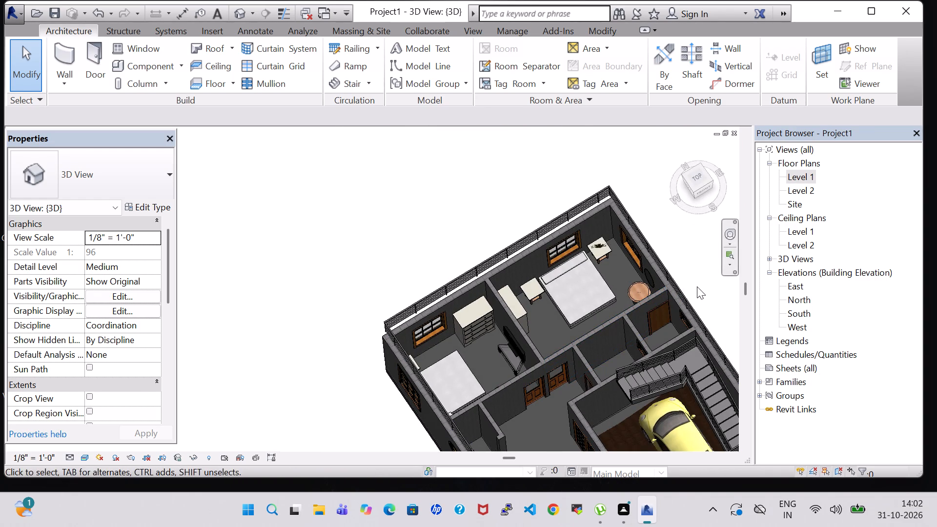
pyautogui.moveTo(697, 286); pyautogui.dragTo(600, 220, button='middle')
pyautogui.moveTo(636, 229); pyautogui.dragTo(606, 322, button='middle')
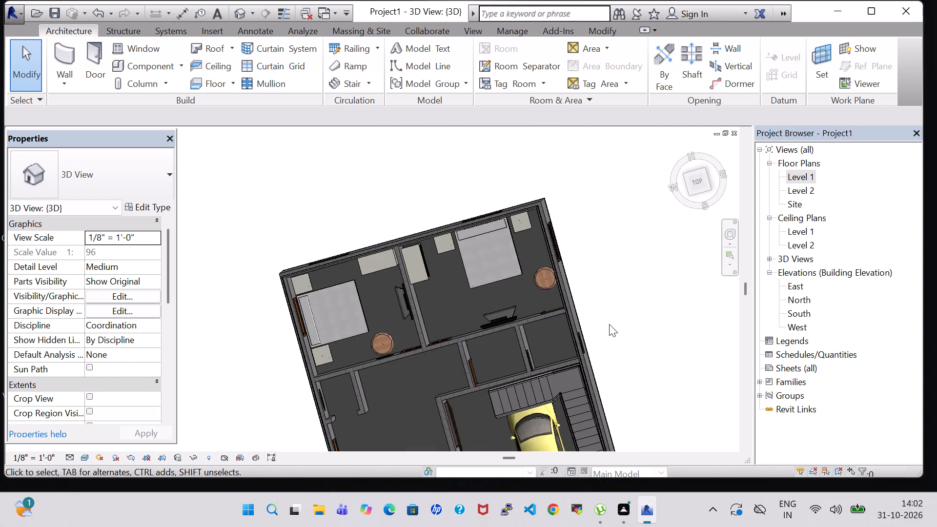
pyautogui.moveTo(646, 374); pyautogui.dragTo(628, 288, button='middle')
pyautogui.keyDown('shift'); pyautogui.moveTo(638, 326); pyautogui.dragTo(591, 237, button='middle'); pyautogui.keyUp('shift')
pyautogui.keyDown('shift'); pyautogui.moveTo(591, 236); pyautogui.dragTo(591, 229, button='middle'); pyautogui.keyUp('shift')
pyautogui.moveTo(586, 345); pyautogui.dragTo(609, 342, button='middle')
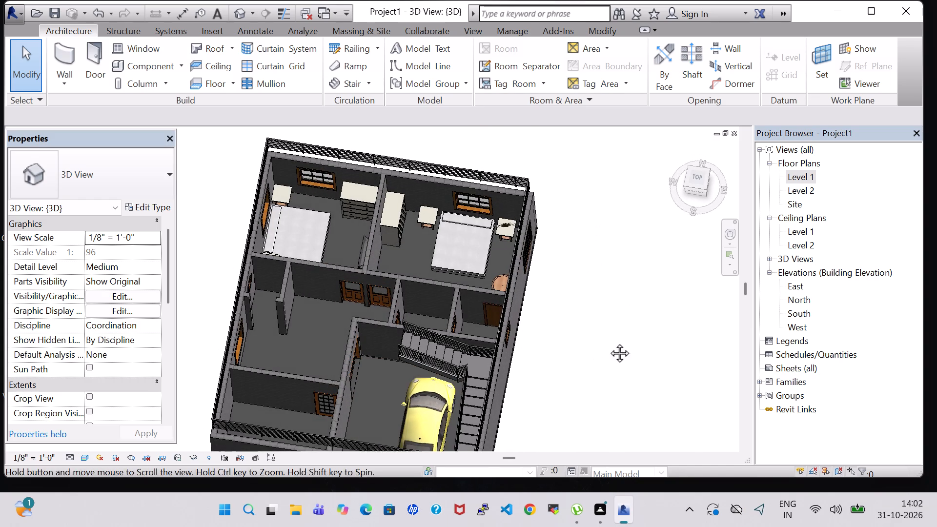
pyautogui.moveTo(609, 342); pyautogui.dragTo(621, 339, button='middle')
pyautogui.keyDown('shift'); pyautogui.moveTo(614, 367); pyautogui.dragTo(623, 320, button='middle'); pyautogui.keyUp('shift')
pyautogui.moveTo(623, 319); pyautogui.dragTo(654, 317, button='middle')
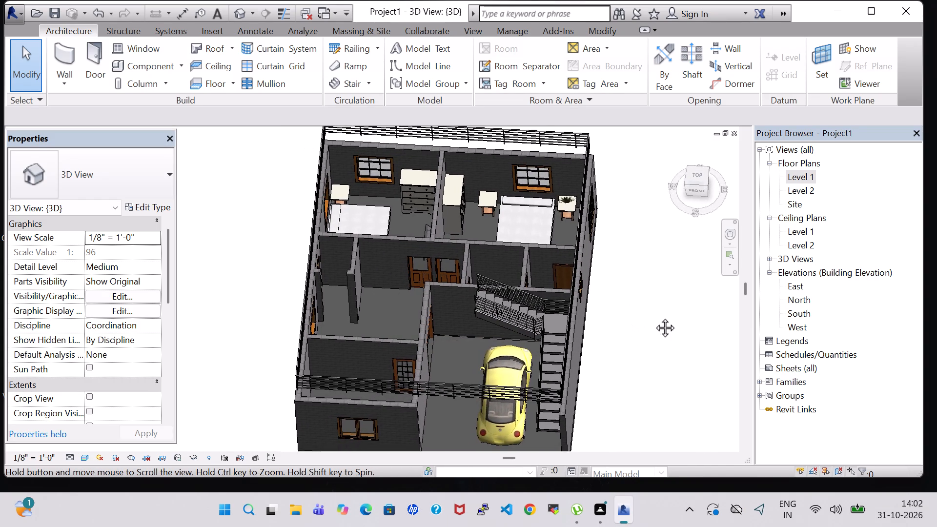
pyautogui.moveTo(654, 317); pyautogui.dragTo(676, 325, button='middle')
pyautogui.doubleClick(802, 179)
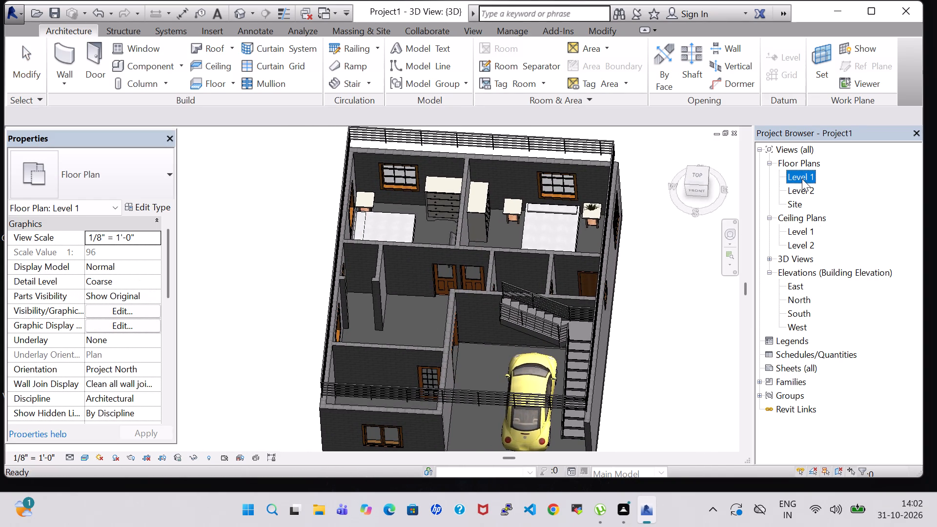
pyautogui.scroll(-6, 591, 292)
pyautogui.moveTo(671, 406); pyautogui.dragTo(596, 323, button='middle')
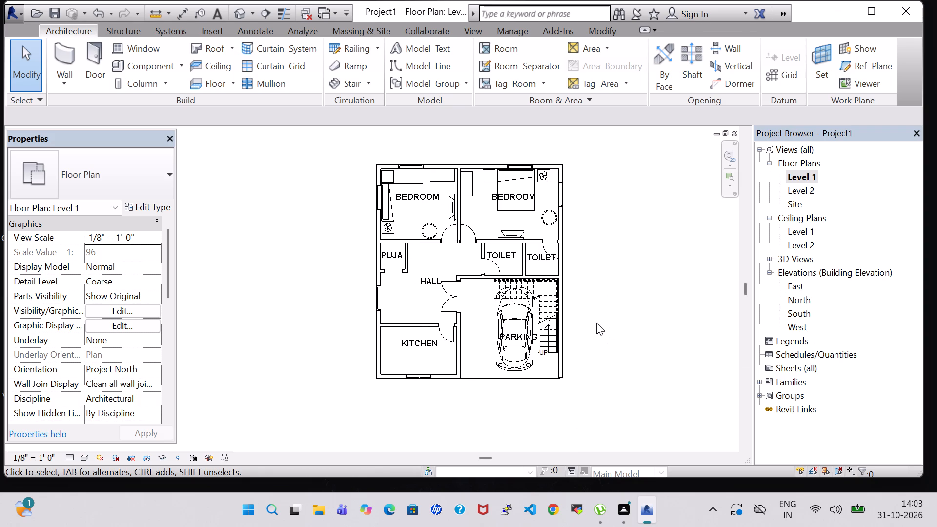
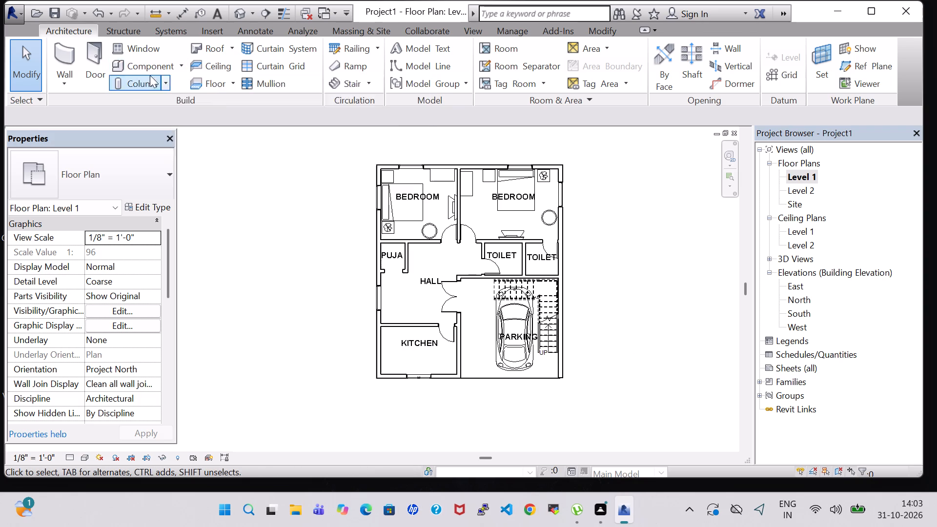
# Load the Table-Rectangular family from the Tables folder of the US Imperial furniture library for placement as a component.
pyautogui.click(150, 68)
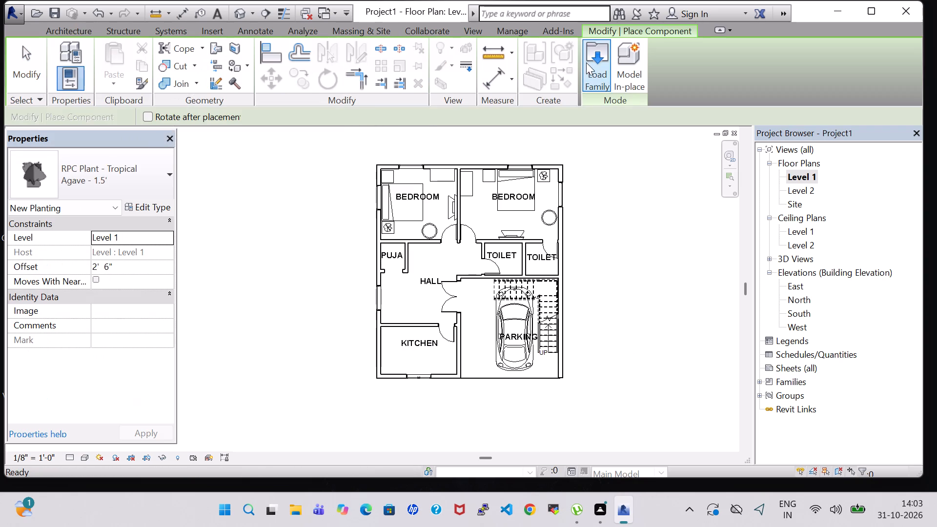
pyautogui.click(586, 62)
pyautogui.scroll(-1, 511, 224)
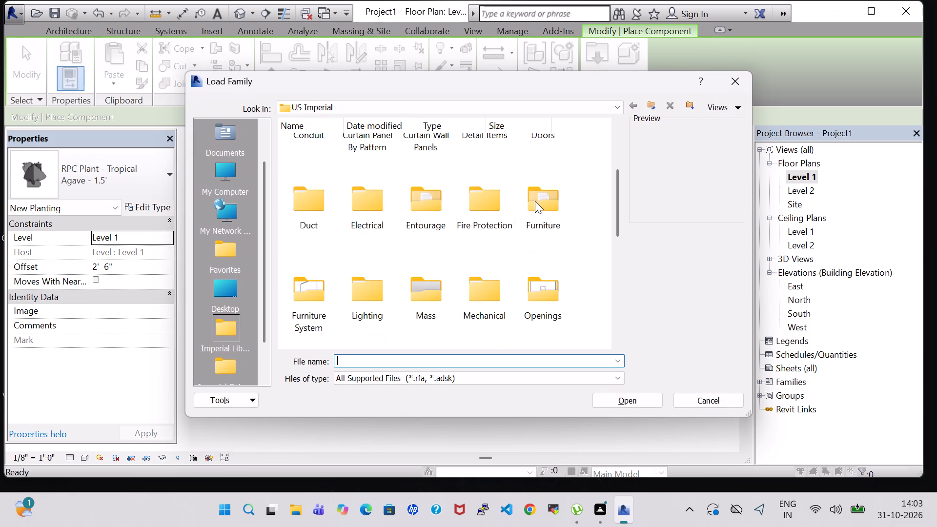
pyautogui.scroll(1, 535, 201)
pyautogui.scroll(-1, 540, 247)
pyautogui.doubleClick(548, 210)
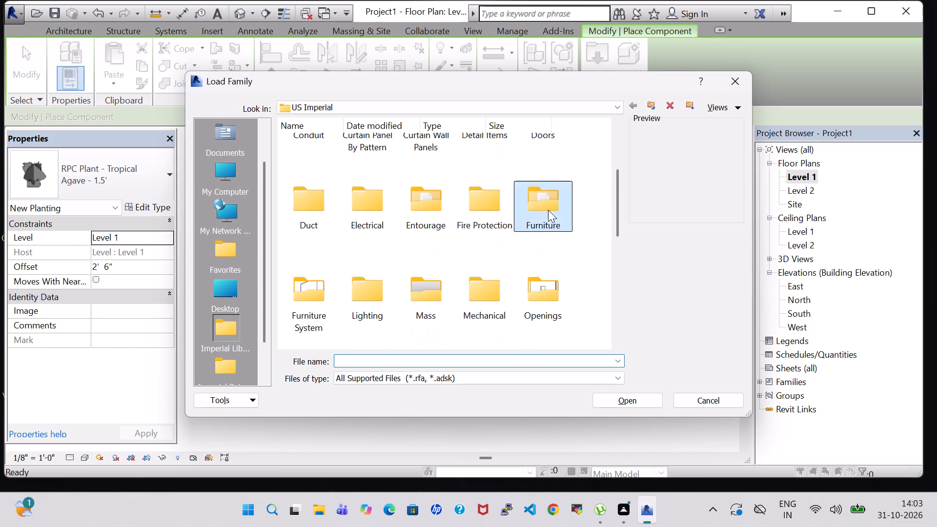
pyautogui.doubleClick(484, 152)
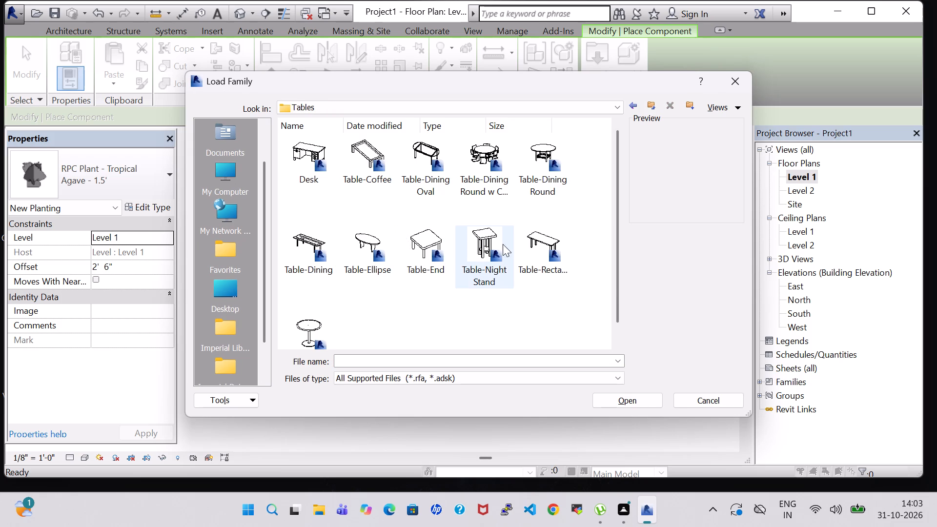
pyautogui.click(540, 241)
pyautogui.click(624, 396)
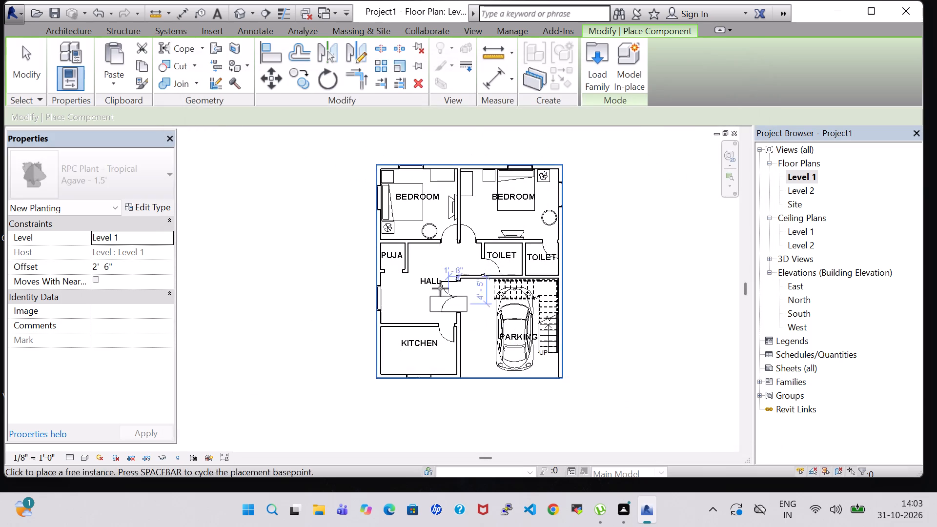
# Open the type properties of the 72" x 30" rectangular table and its Length value for editing.
pyautogui.scroll(9, 394, 256)
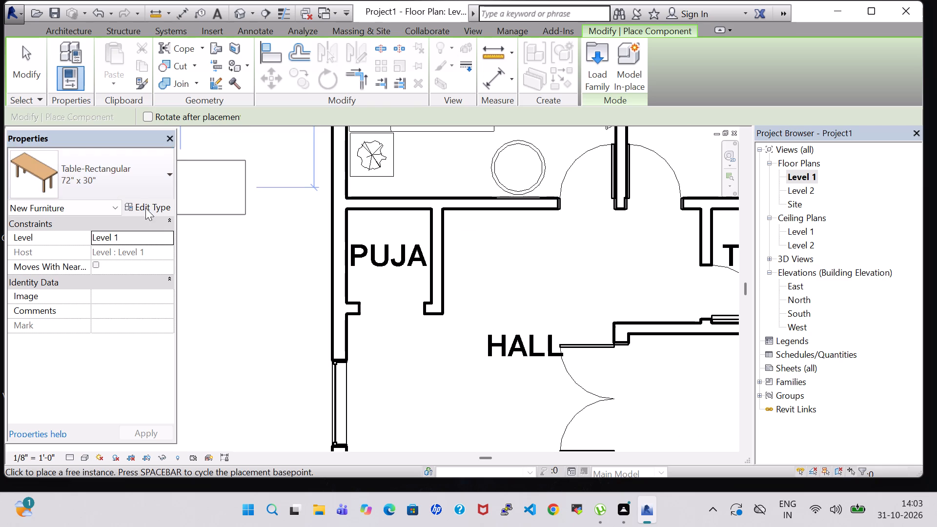
pyautogui.click(145, 208)
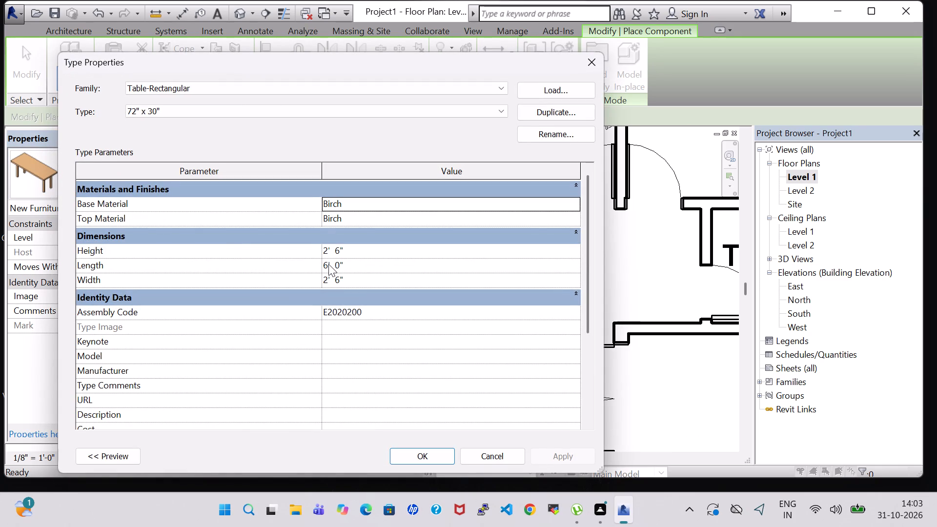
pyautogui.doubleClick(329, 264)
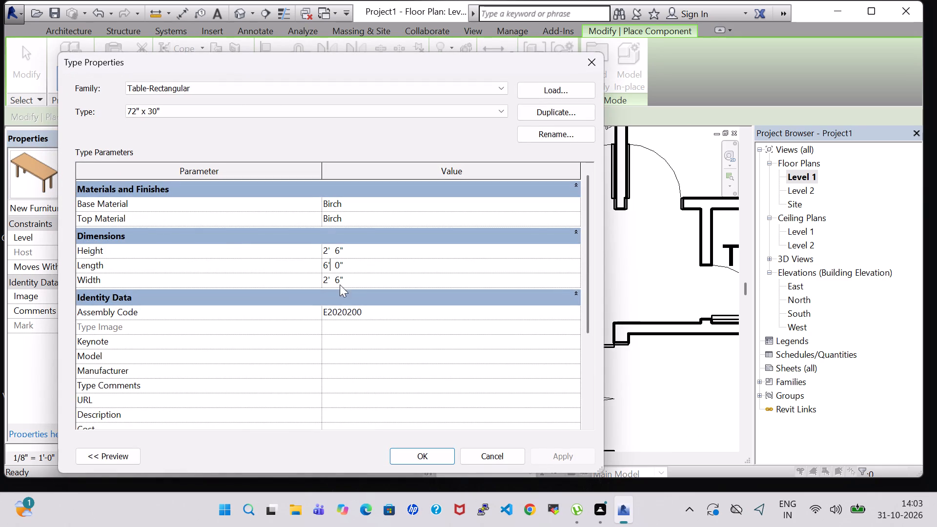
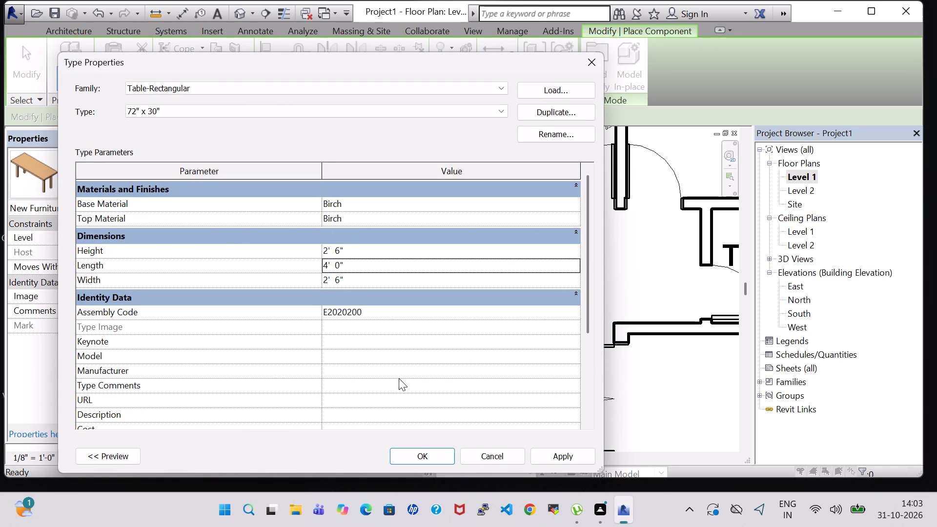
# Apply the 4' 0" length to the 72" x 30" rectangular table type and accept its type properties.
pyautogui.click(572, 453)
pyautogui.doubleClick(437, 456)
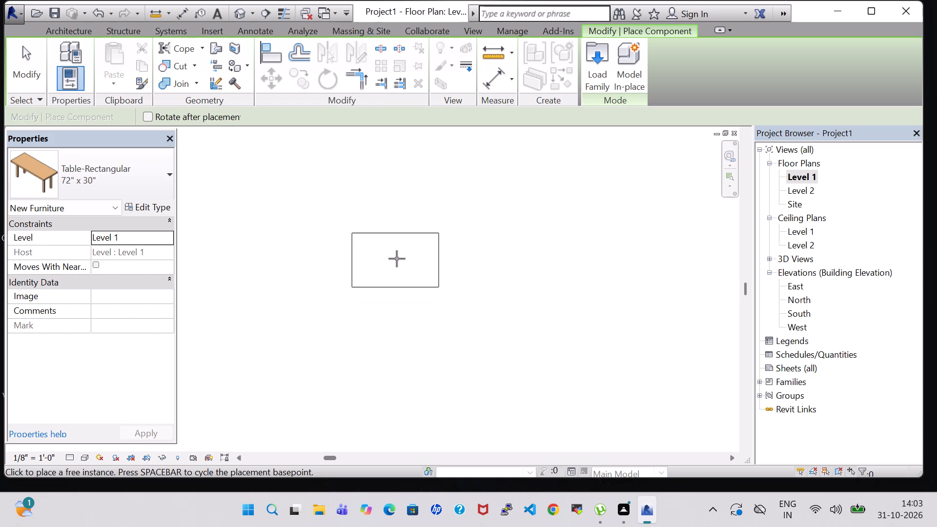
# Place the resized rectangular table inside the PUJA room, against its upper wall, and end component placement.
pyautogui.scroll(-11, 431, 263)
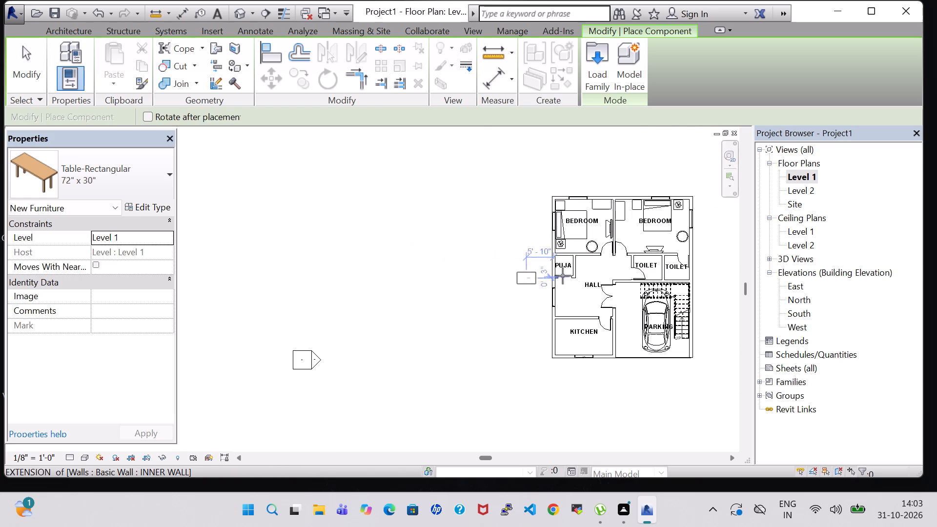
pyautogui.scroll(16, 575, 276)
pyautogui.moveTo(516, 221); pyautogui.dragTo(535, 305, button='middle')
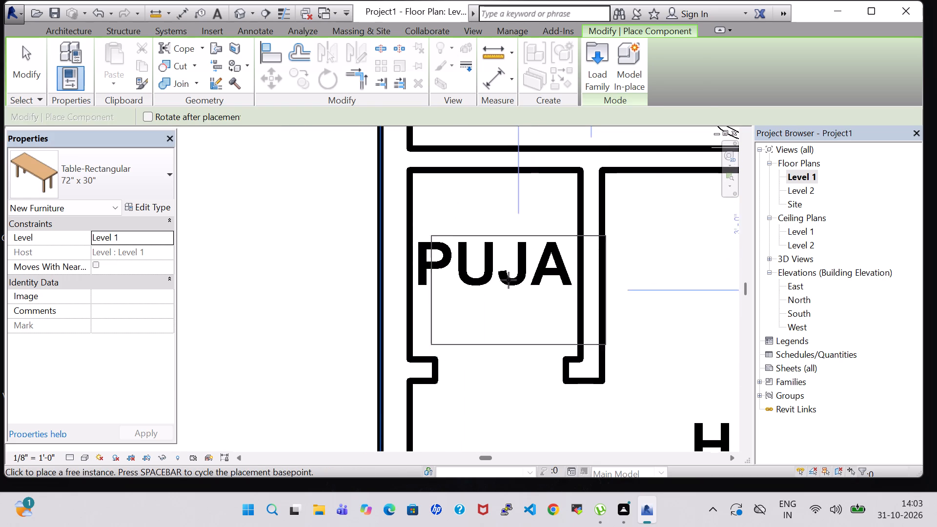
pyautogui.doubleClick(501, 227)
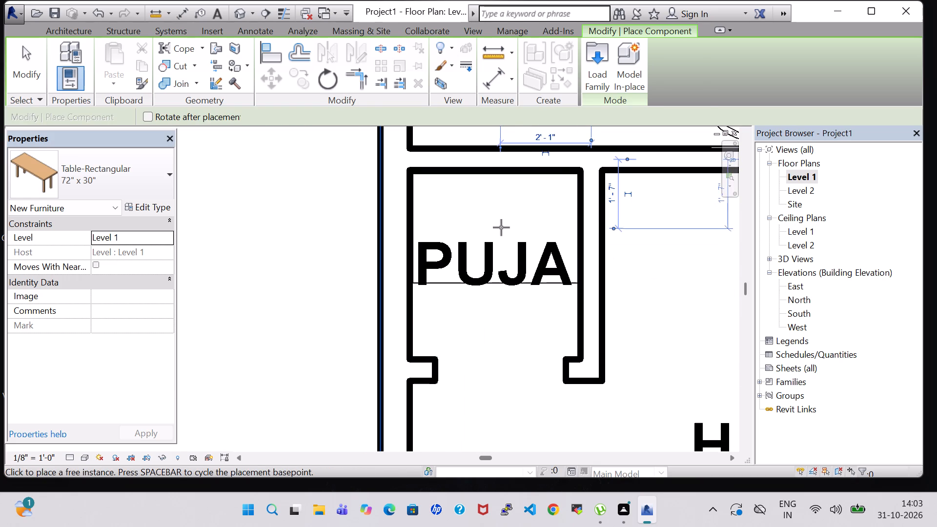
pyautogui.press('Escape')
pyautogui.press('Escape')
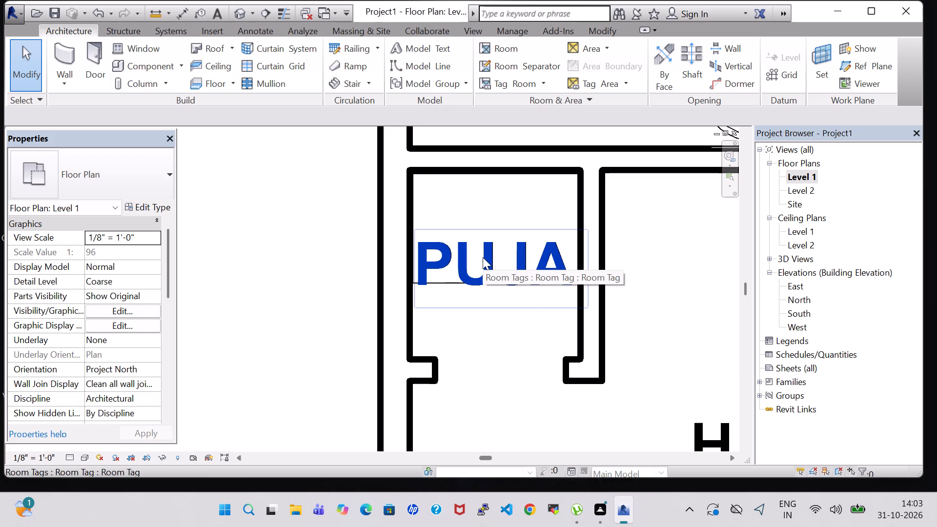
pyautogui.press('Down')
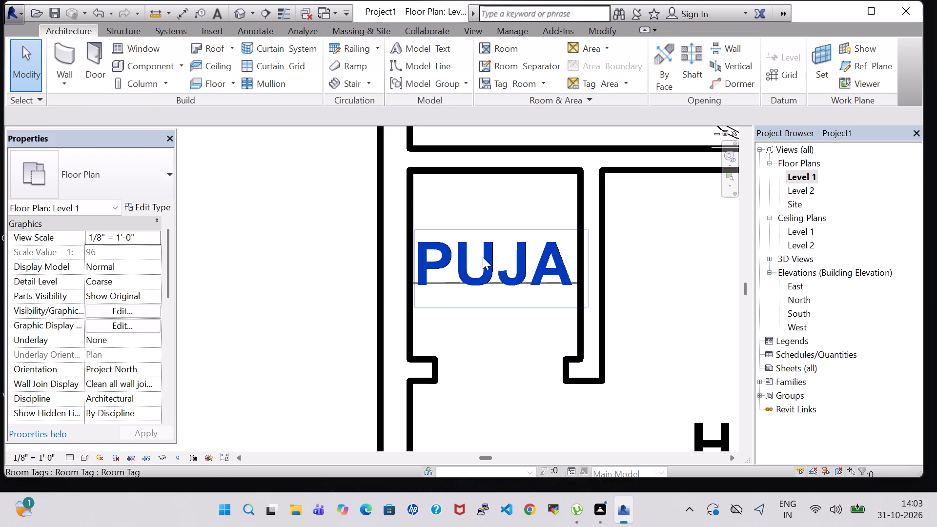
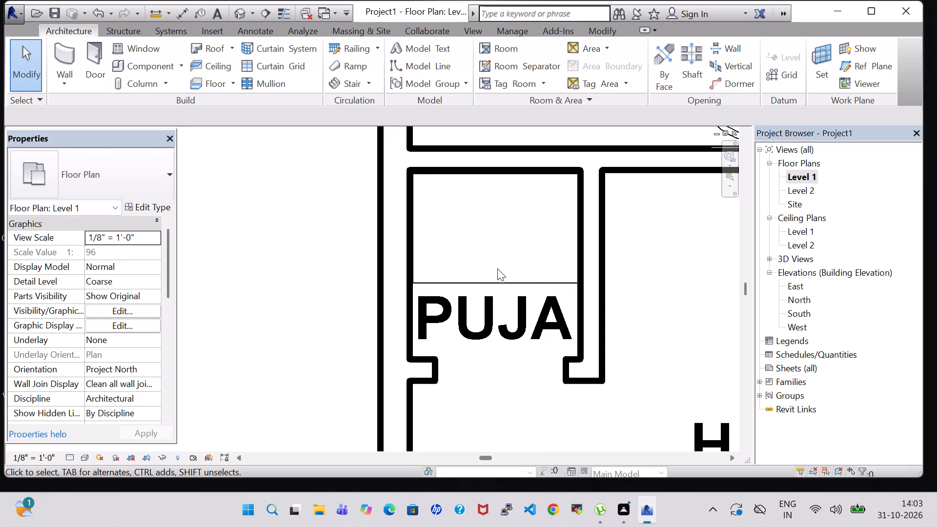
# Set the length of the rectangular table type in the PUJA room to 3' 0" and accept its type properties.
pyautogui.press('Escape')
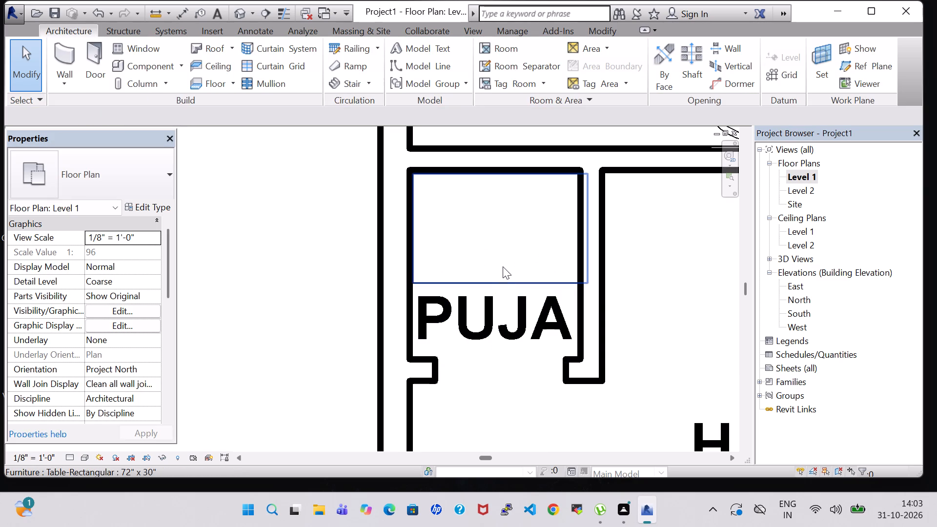
pyautogui.click(503, 264)
pyautogui.click(159, 206)
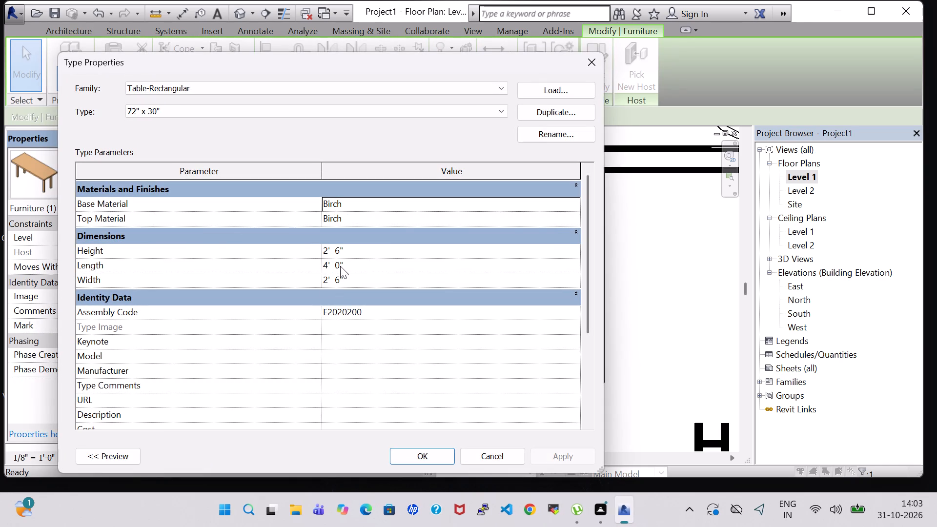
pyautogui.click(328, 265)
pyautogui.press('BackSpace')
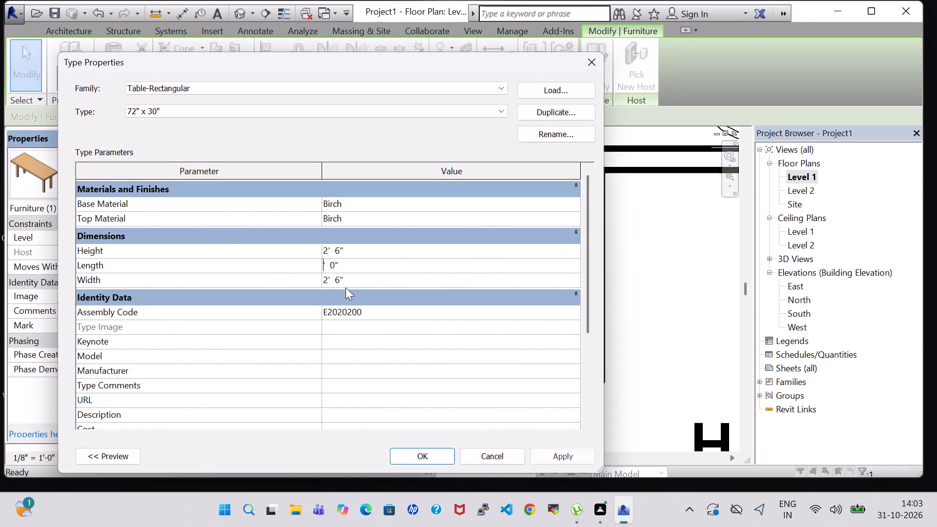
pyautogui.press('3')
pyautogui.click(580, 455)
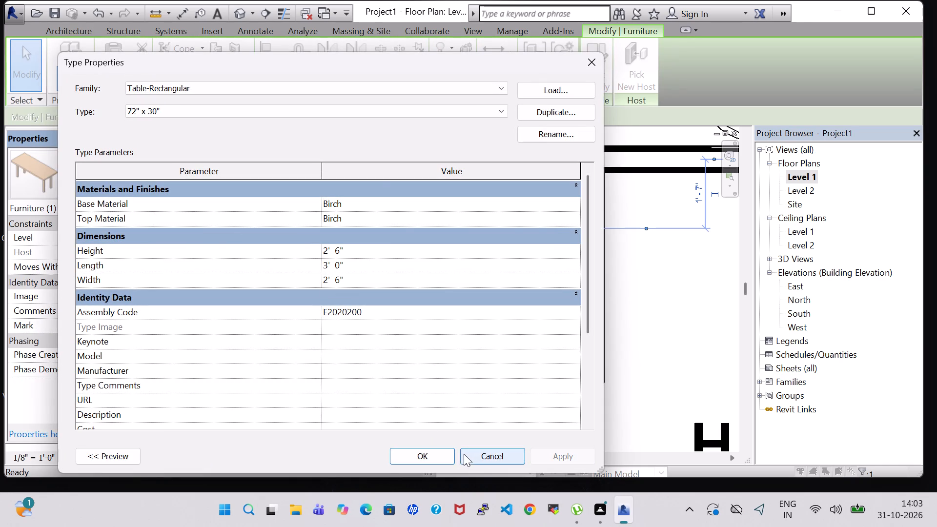
pyautogui.click(435, 454)
pyautogui.click(674, 266)
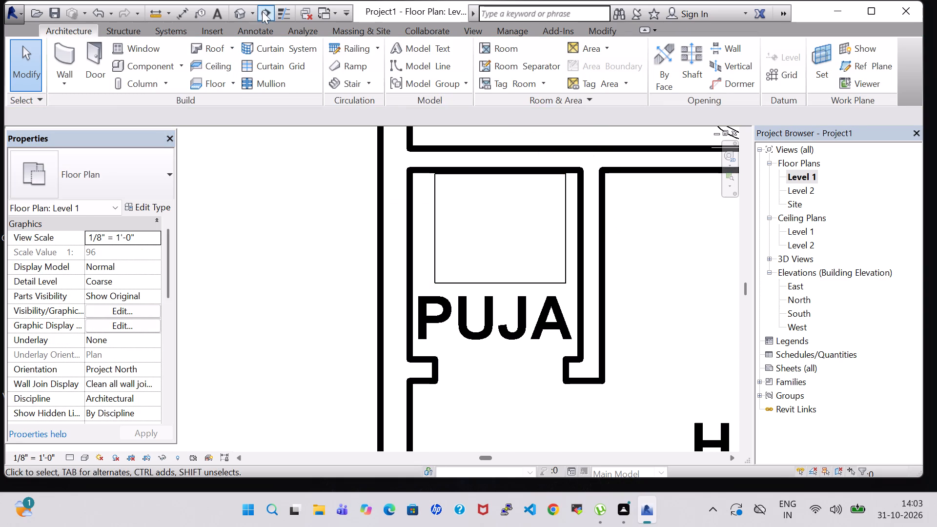
# Check the PUJA room table in the 3D view, and from the Level 1 plan open its type's Width value for editing.
pyautogui.click(241, 15)
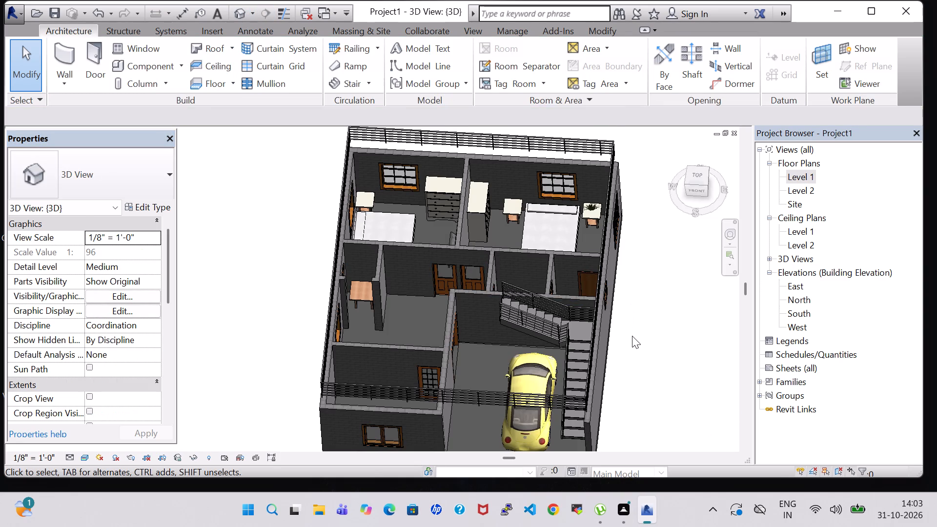
pyautogui.keyDown('shift'); pyautogui.moveTo(632, 336); pyautogui.dragTo(649, 285, button='middle'); pyautogui.keyUp('shift')
pyautogui.doubleClick(798, 175)
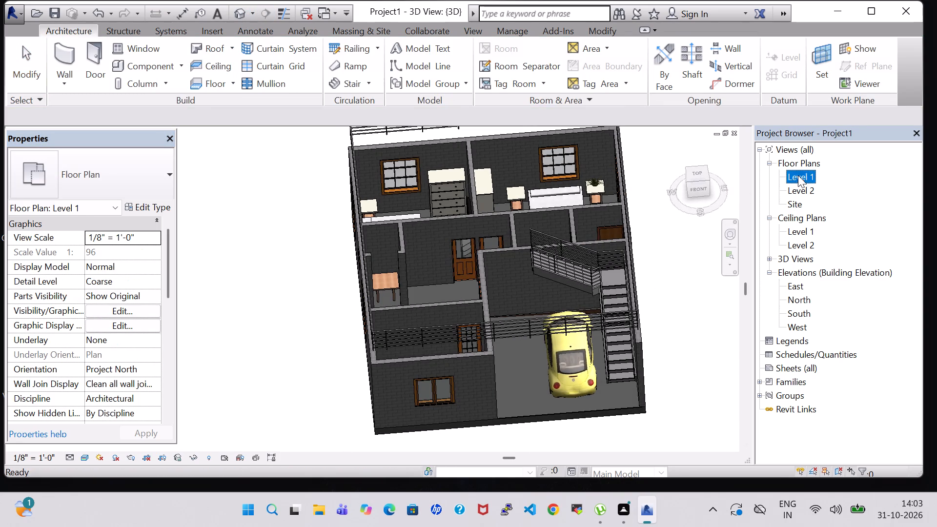
pyautogui.scroll(-2, 276, 333)
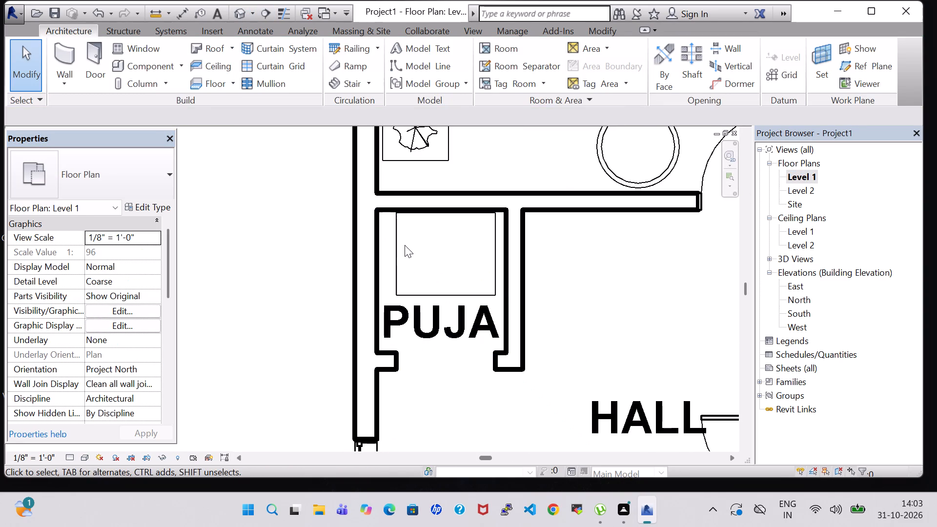
pyautogui.click(398, 245)
pyautogui.click(145, 210)
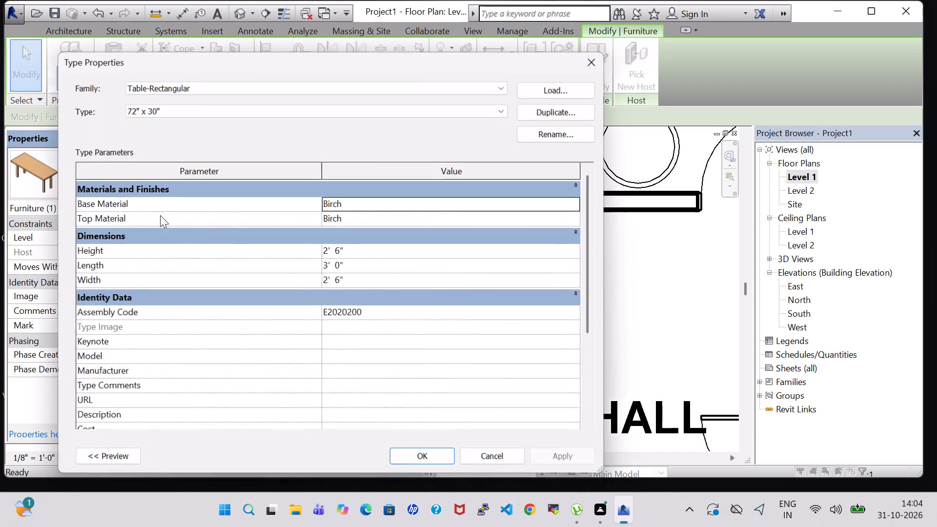
pyautogui.click(340, 278)
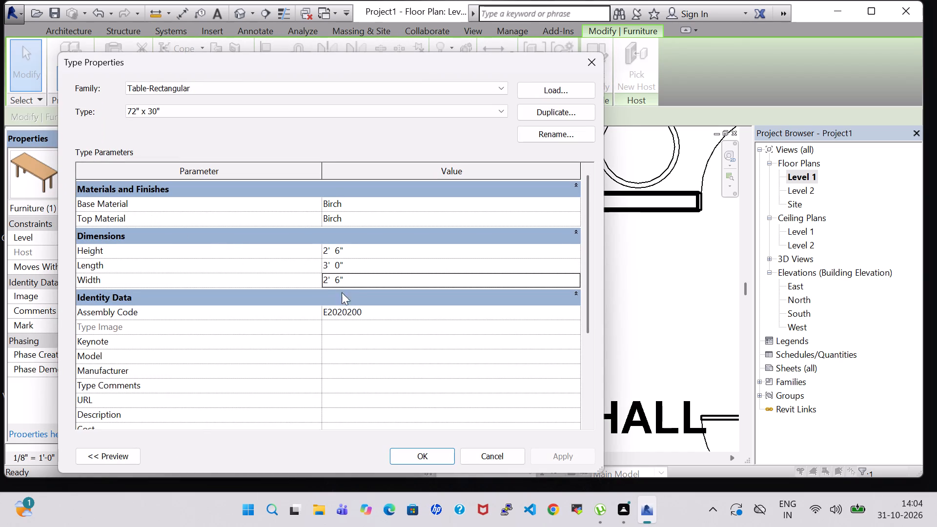
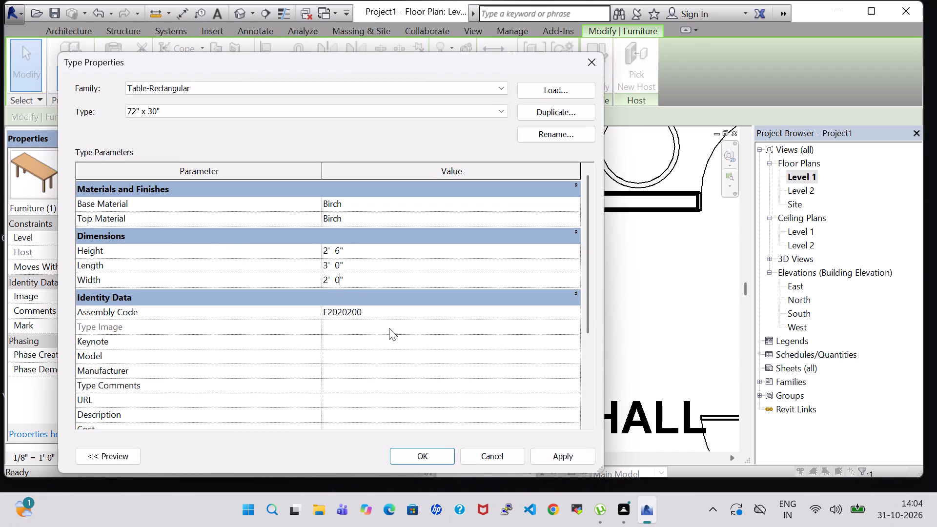
# Apply the 2' 0" width to the rectangular table type in the PUJA room and accept its type properties.
pyautogui.click(551, 444)
pyautogui.doubleClick(552, 457)
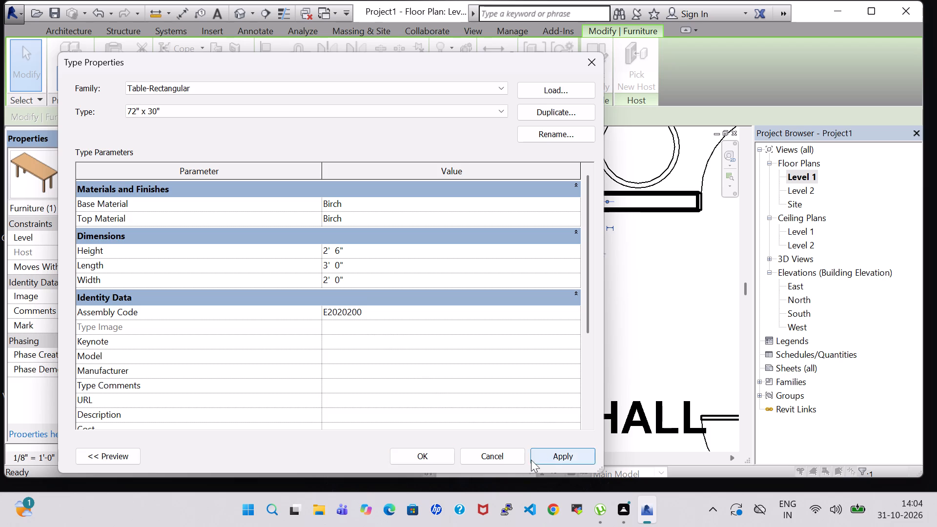
pyautogui.click(426, 450)
pyautogui.click(584, 317)
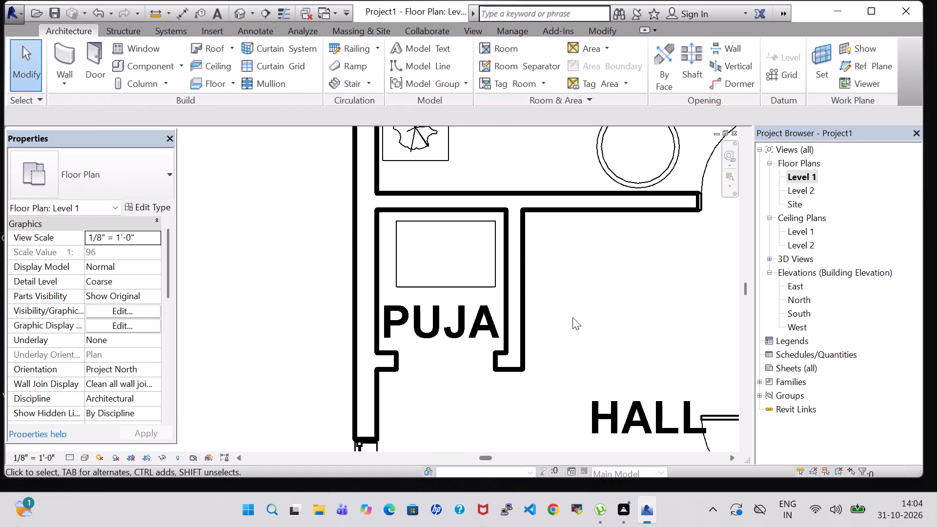
# Reopen the type properties of the PUJA room's rectangular table and open its Length value for editing.
pyautogui.click(428, 279)
pyautogui.click(284, 249)
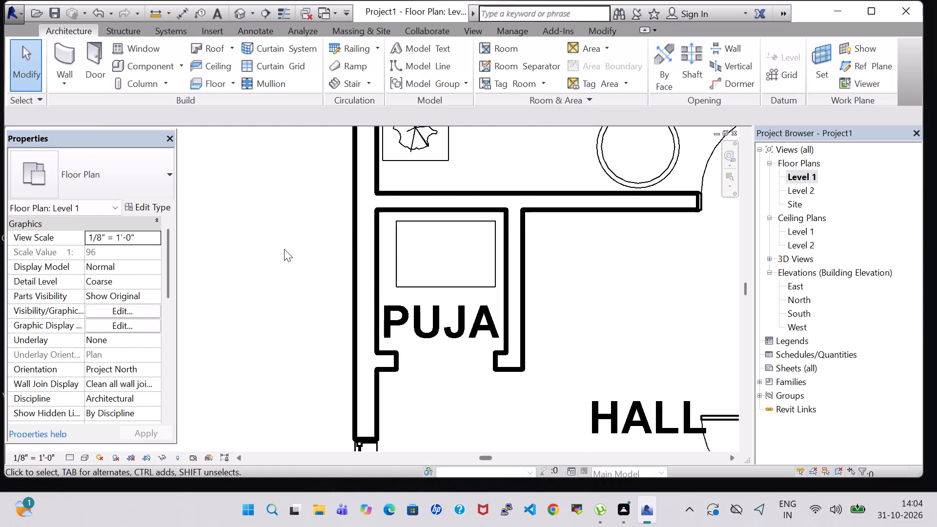
pyautogui.click(445, 224)
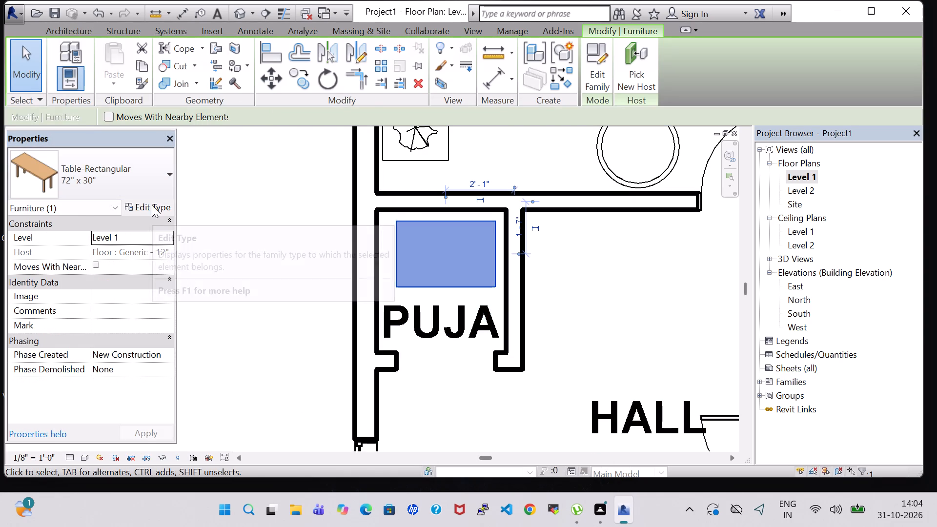
pyautogui.click(149, 183)
pyautogui.click(306, 193)
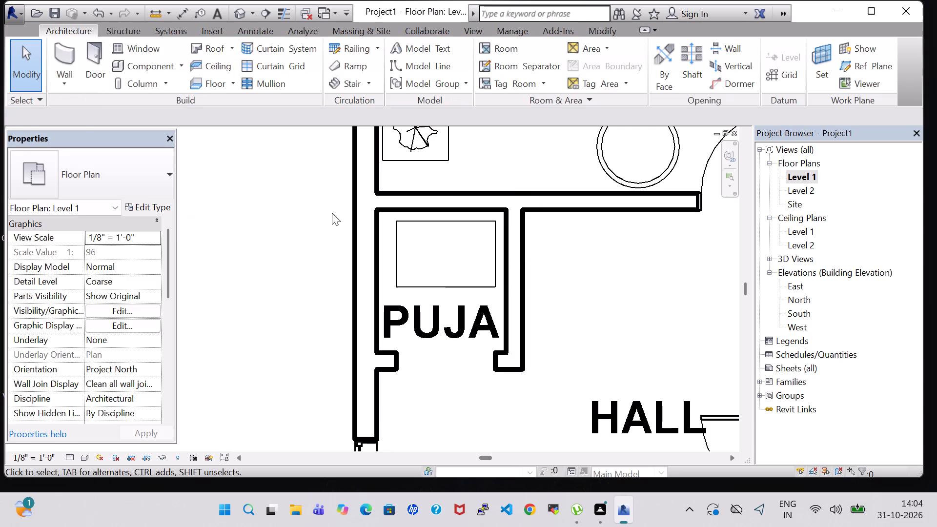
pyautogui.click(453, 283)
pyautogui.click(151, 208)
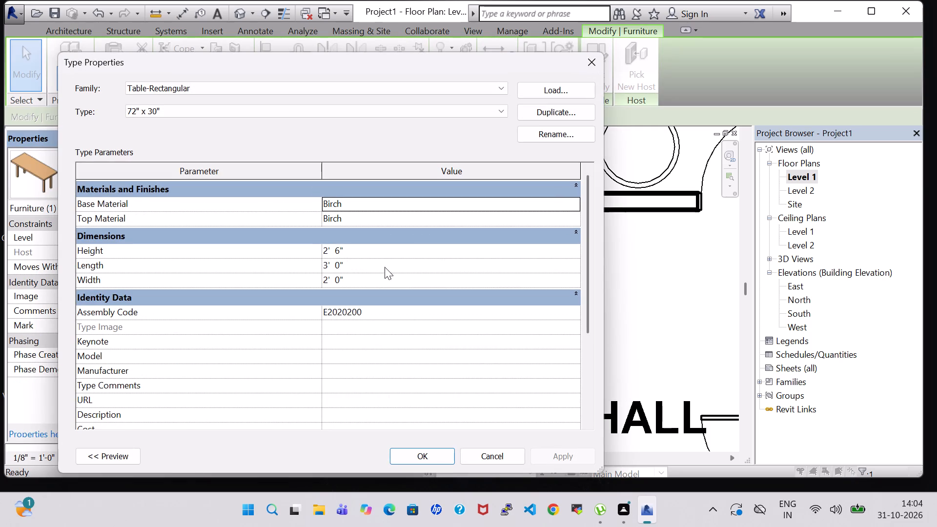
pyautogui.click(341, 266)
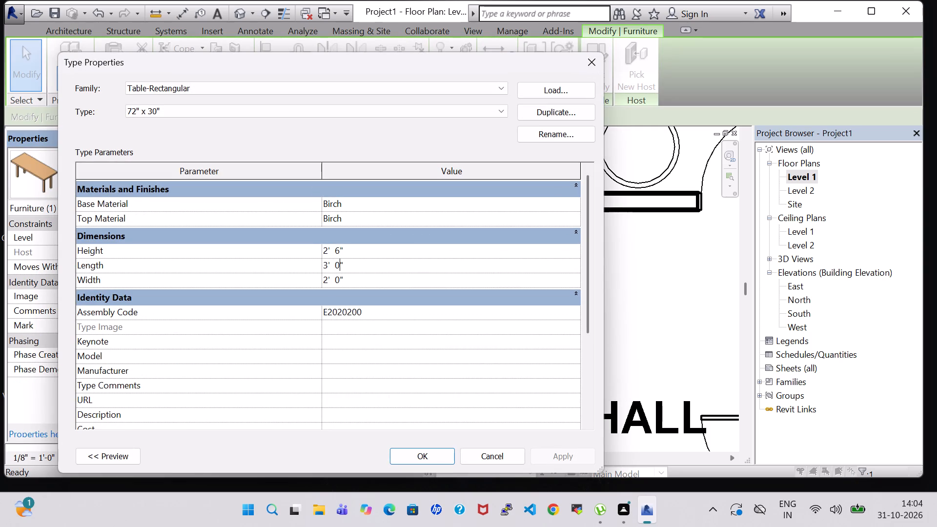
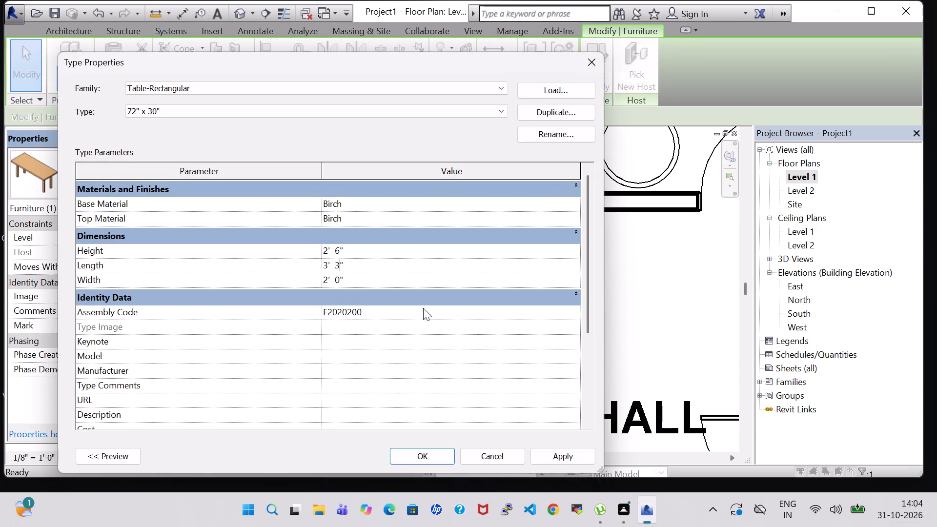
# Apply the 3' 3" length to the PUJA room's rectangular table type and accept its type properties.
pyautogui.click(552, 456)
pyautogui.click(431, 453)
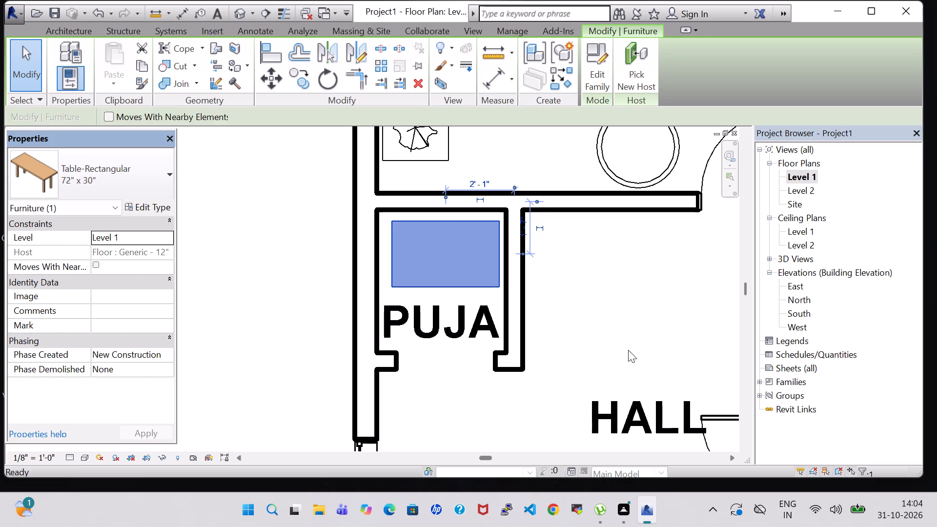
pyautogui.click(629, 347)
pyautogui.click(218, 261)
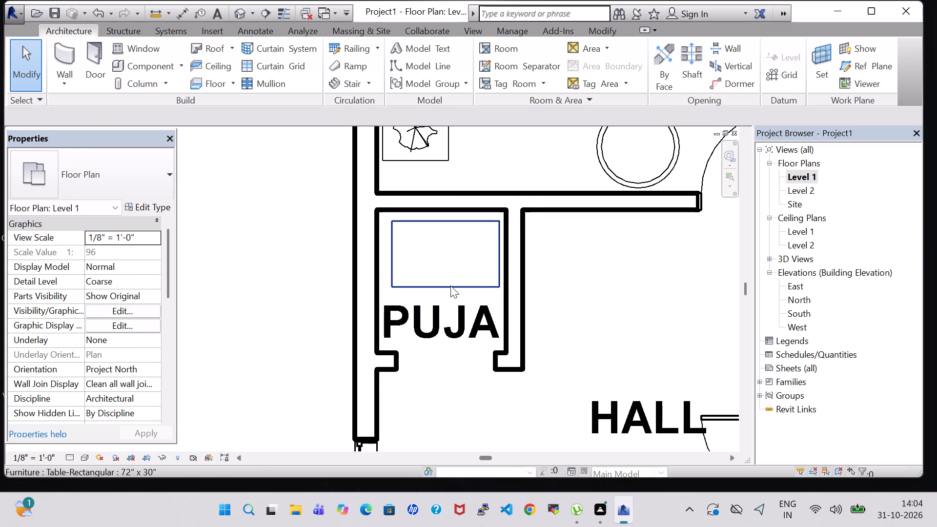
# Nudge the rectangular table slightly left and up so it sits close to the PUJA room's upper wall.
pyautogui.click(450, 285)
pyautogui.press('Left')
pyautogui.press('Up')
pyautogui.press('Up')
pyautogui.press('Up')
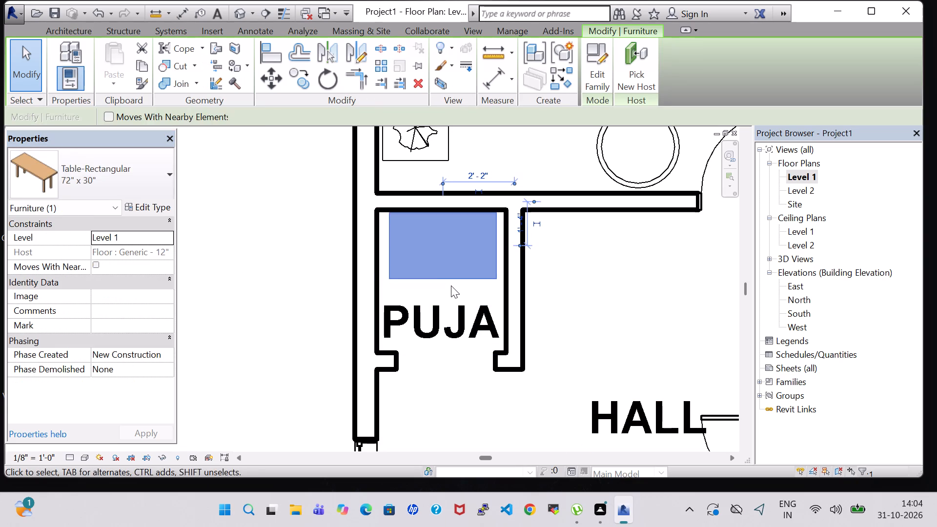
pyautogui.press('Down')
pyautogui.click(288, 238)
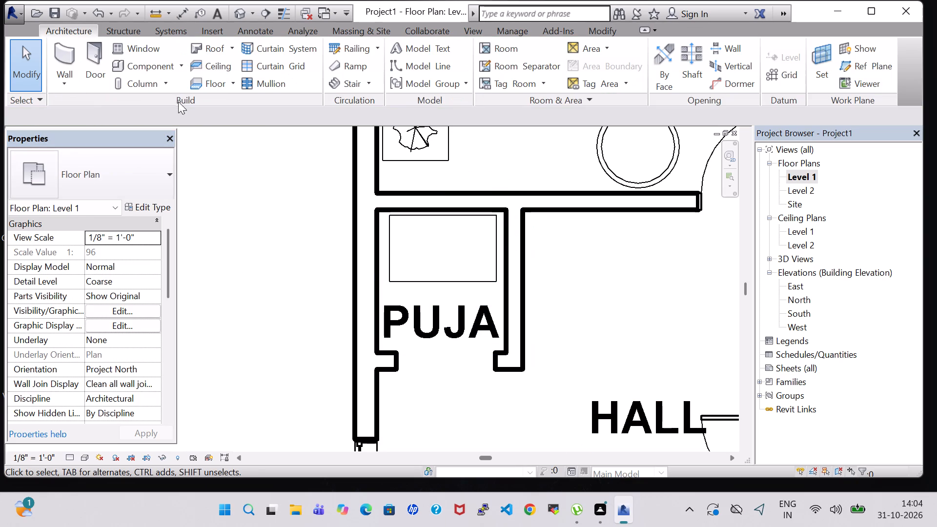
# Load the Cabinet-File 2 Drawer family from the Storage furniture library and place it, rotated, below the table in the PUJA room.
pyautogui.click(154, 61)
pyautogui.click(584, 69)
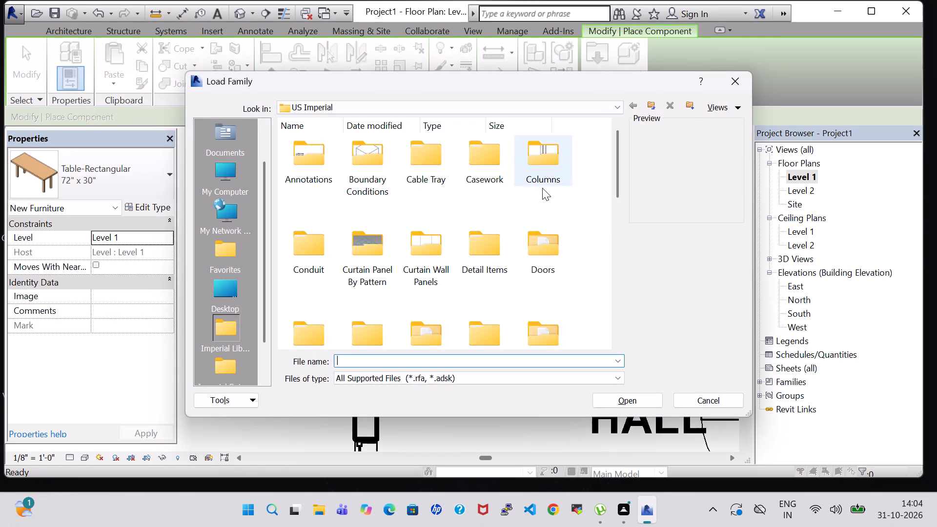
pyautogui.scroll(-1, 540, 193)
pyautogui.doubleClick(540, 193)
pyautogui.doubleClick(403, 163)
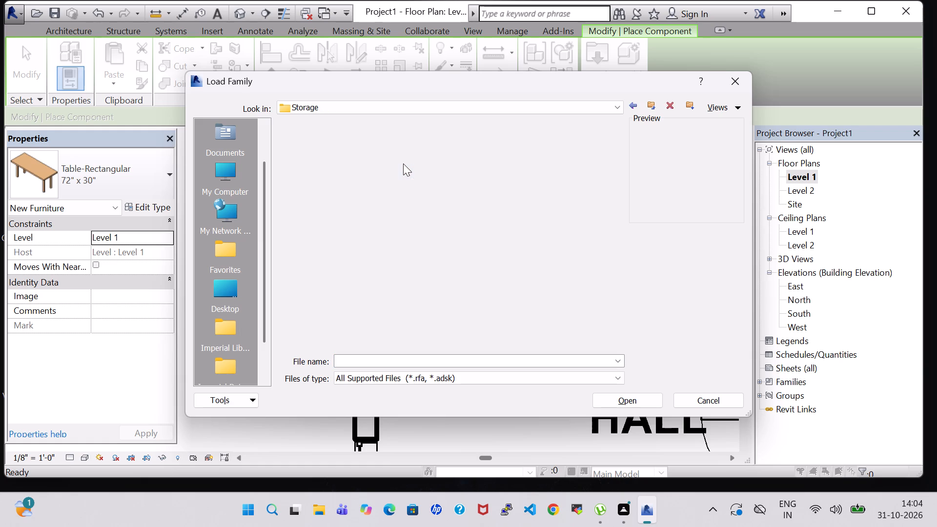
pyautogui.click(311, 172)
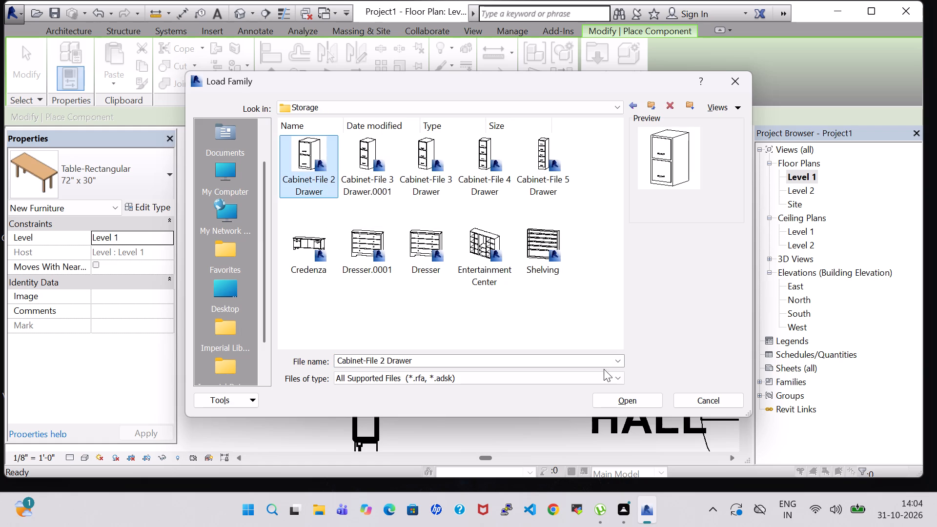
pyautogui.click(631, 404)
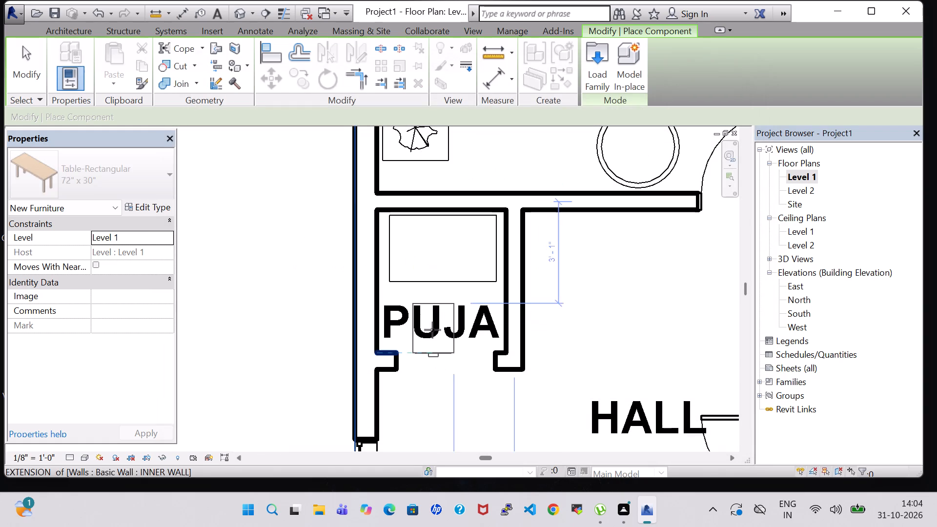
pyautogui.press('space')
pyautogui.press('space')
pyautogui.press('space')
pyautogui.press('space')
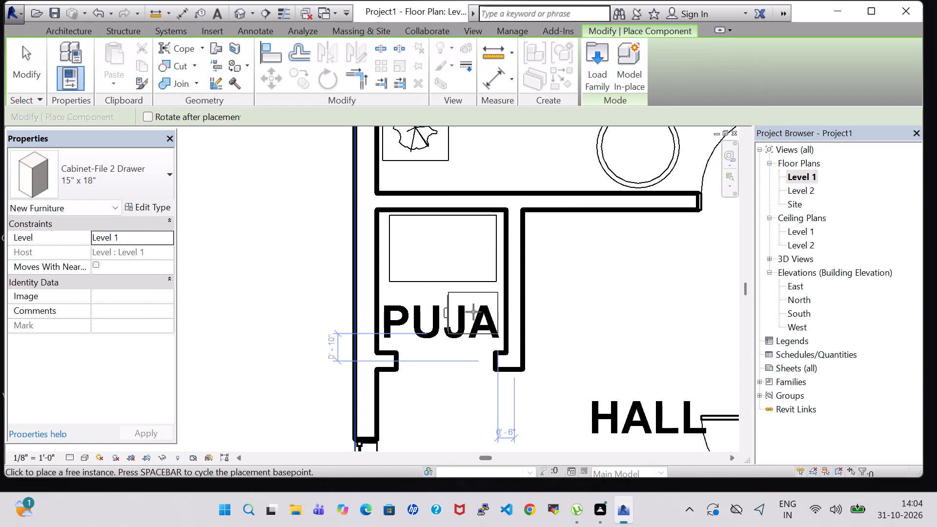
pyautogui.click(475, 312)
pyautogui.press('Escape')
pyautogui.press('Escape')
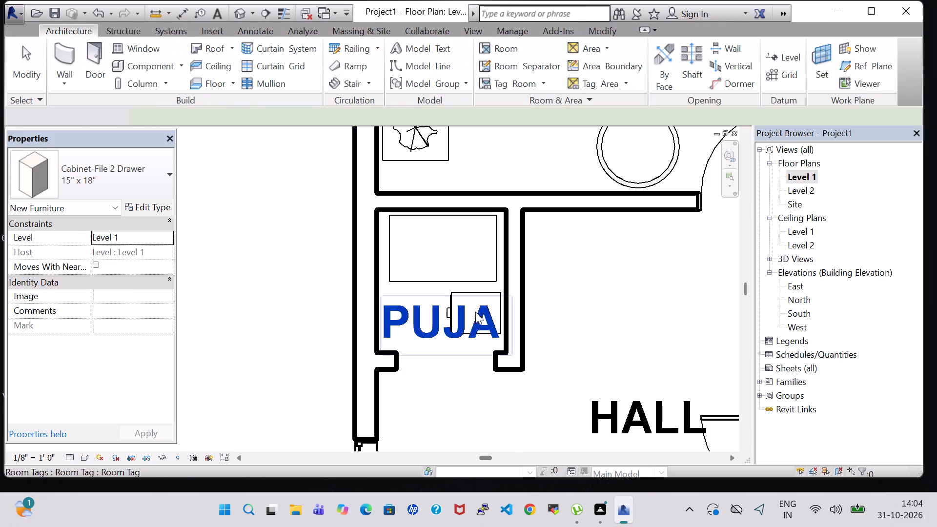
# Move the PUJA room tag straight up so it sits over the rectangular table.
pyautogui.click(444, 325)
pyautogui.press('Up')
pyautogui.press('Up')
pyautogui.press('Up')
pyautogui.press('Up')
pyautogui.press('Up')
pyautogui.press('Up')
pyautogui.press('Up')
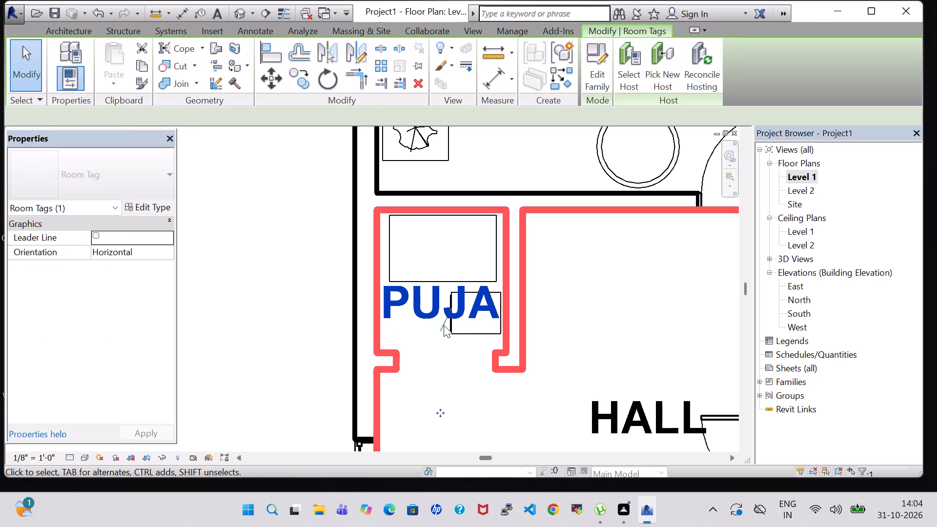
pyautogui.press('Up')
pyautogui.press('Up')
pyautogui.press('Up')
pyautogui.press('Up')
pyautogui.press('Up')
pyautogui.press('Up')
pyautogui.press('Up')
pyautogui.press('Up')
pyautogui.press('Up')
pyautogui.press('Up')
pyautogui.press('Up')
pyautogui.press('Up')
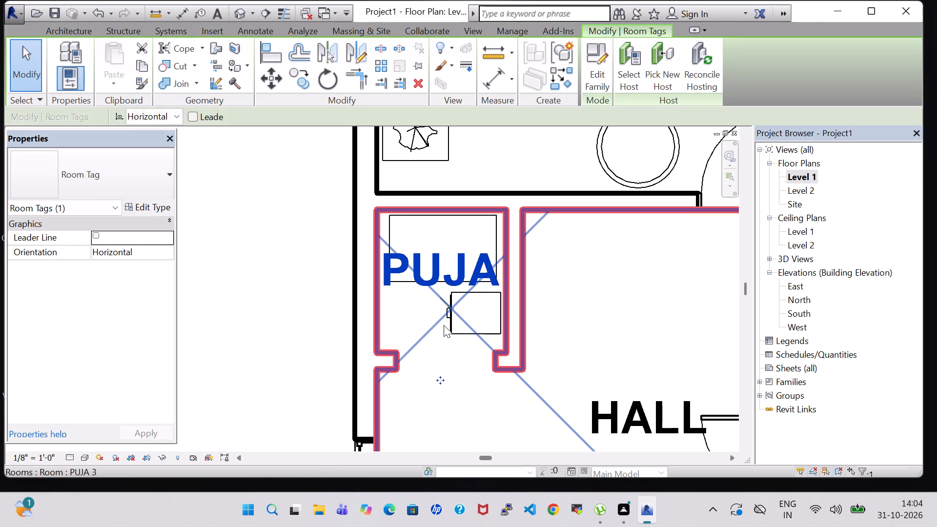
pyautogui.press('Up')
pyautogui.press('Up')
pyautogui.press('Up')
pyautogui.press('Up')
pyautogui.press('Up')
pyautogui.press('Up')
pyautogui.press('Up')
pyautogui.press('Up')
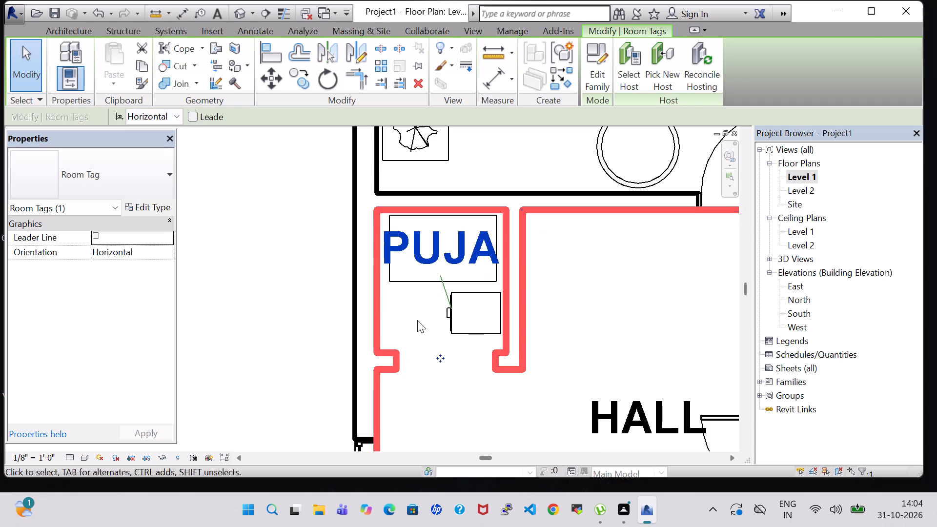
pyautogui.click(277, 301)
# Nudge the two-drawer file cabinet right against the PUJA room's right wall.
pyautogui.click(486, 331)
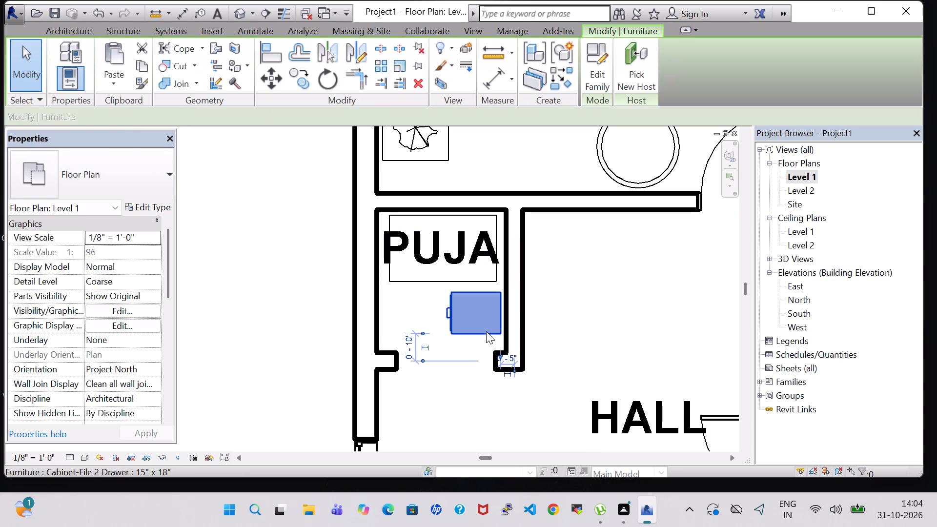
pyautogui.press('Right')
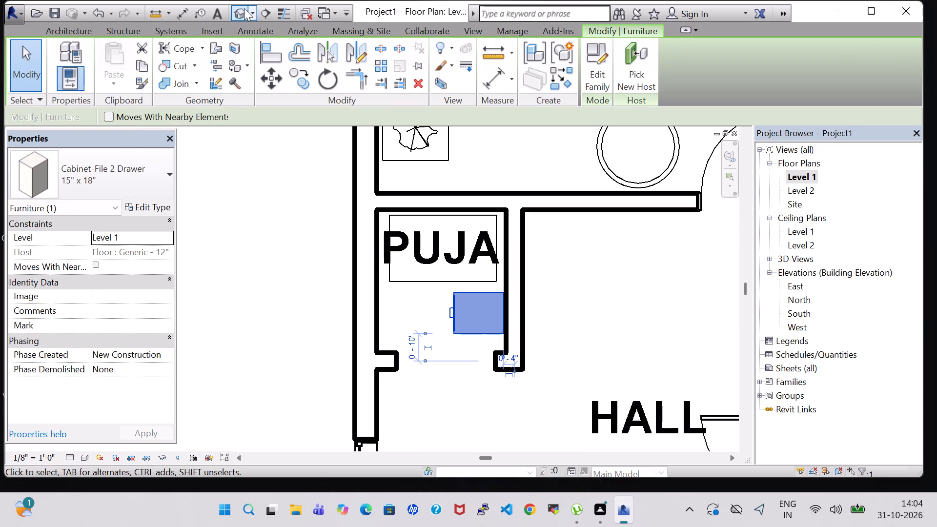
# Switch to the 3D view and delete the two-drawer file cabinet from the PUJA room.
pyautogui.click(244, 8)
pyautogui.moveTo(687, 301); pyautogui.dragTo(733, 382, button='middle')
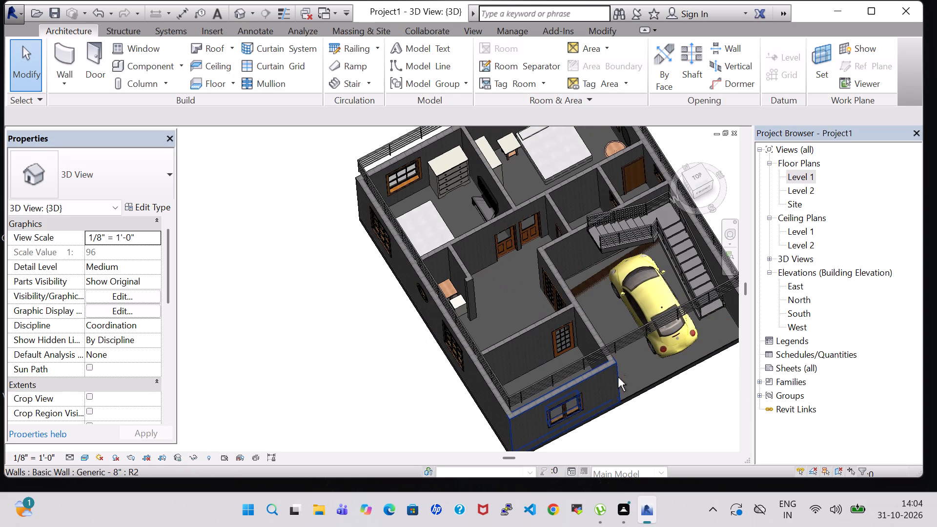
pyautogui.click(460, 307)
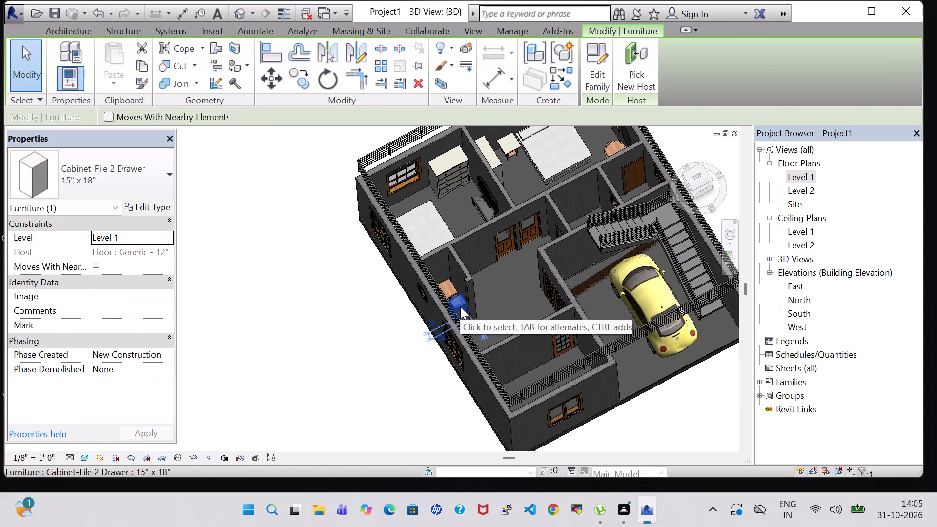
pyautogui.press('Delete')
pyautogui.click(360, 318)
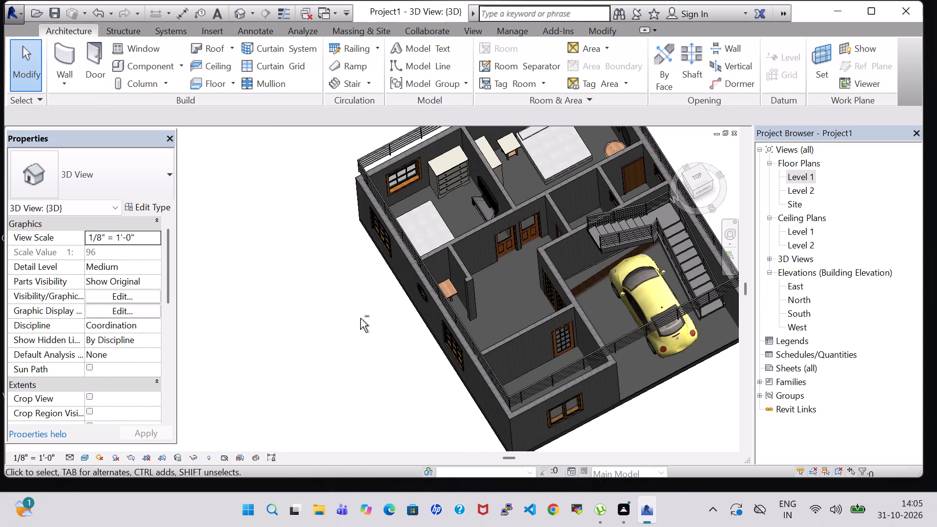
# Look over the furnished rooms in 3D from the front, and return to the Level 1 floor plan.
pyautogui.keyDown('shift'); pyautogui.moveTo(360, 318); pyautogui.dragTo(298, 318, button='middle'); pyautogui.keyUp('shift')
pyautogui.doubleClick(805, 176)
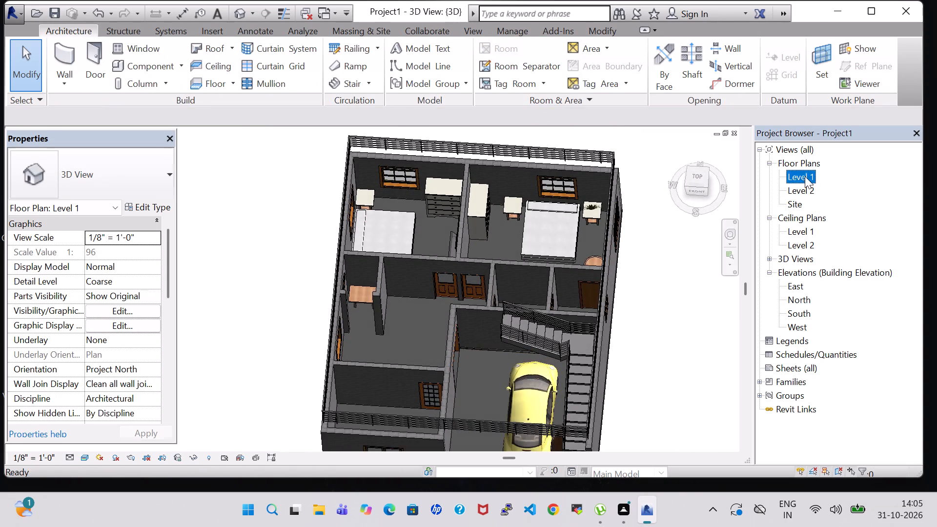
pyautogui.scroll(-3, 504, 214)
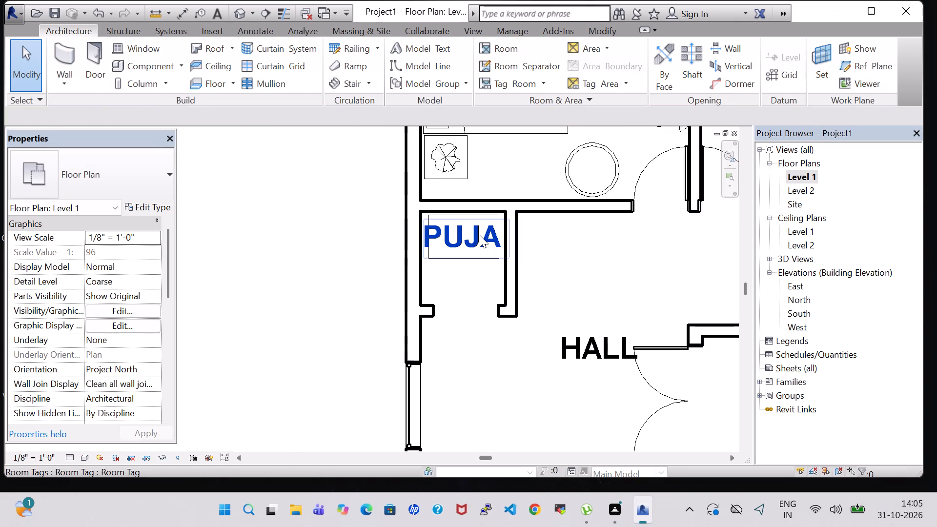
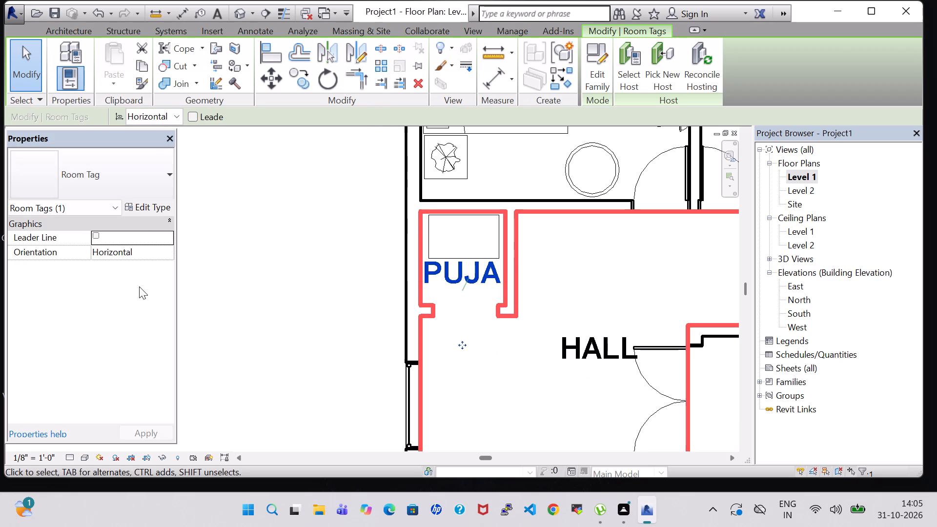
# Deselect the PUJA room tag in the Level 1 floor plan.
pyautogui.click(340, 272)
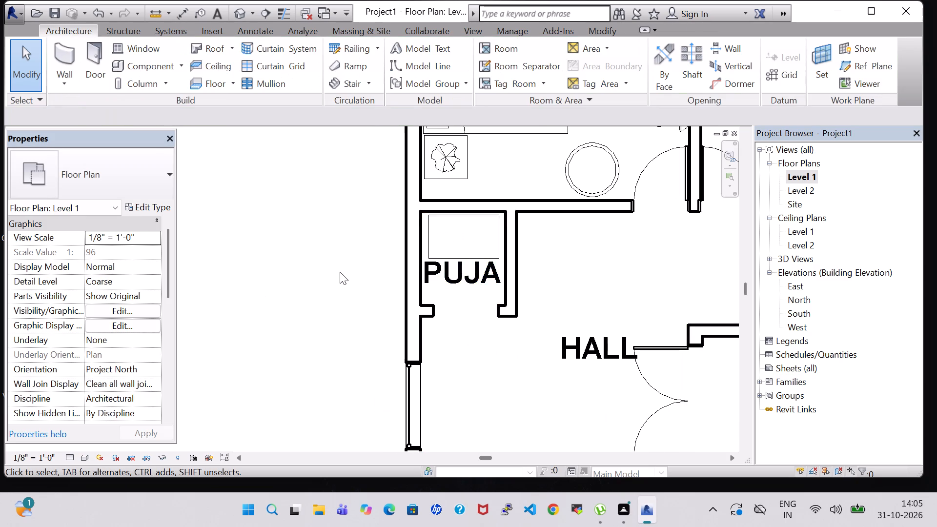
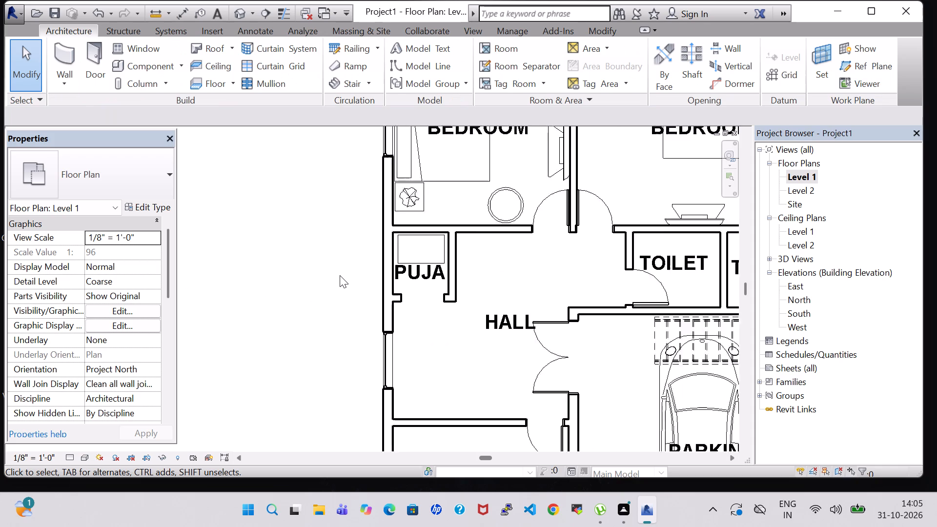
# Load the Toilet-Domestic-3D family from the US Imperial library's Plumbing > Architectural > Fixtures > Water Closets folder.
pyautogui.scroll(-2, 340, 275)
pyautogui.moveTo(429, 338); pyautogui.dragTo(394, 328, button='middle')
pyautogui.middleClick(363, 316)
pyautogui.scroll(-3, 363, 316)
pyautogui.moveTo(686, 329); pyautogui.dragTo(646, 312, button='middle')
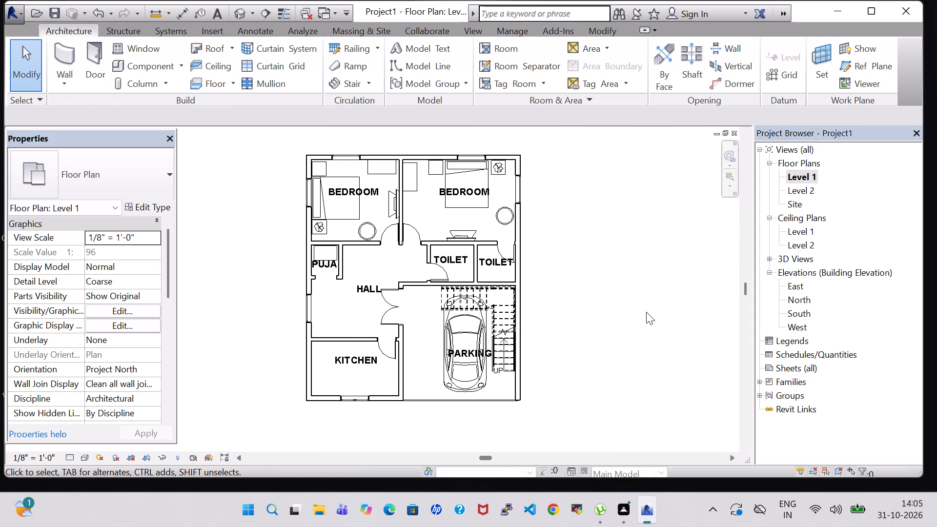
pyautogui.click(139, 65)
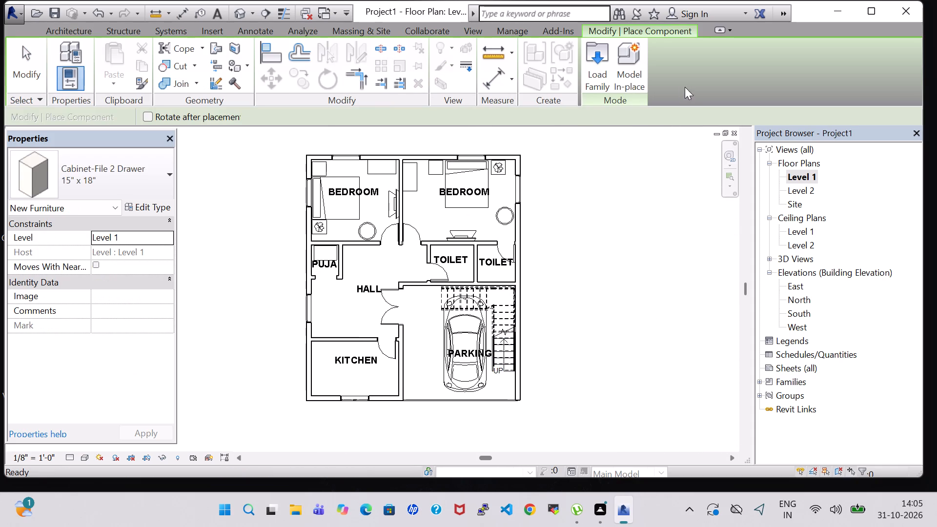
pyautogui.doubleClick(599, 67)
pyautogui.scroll(-1, 517, 194)
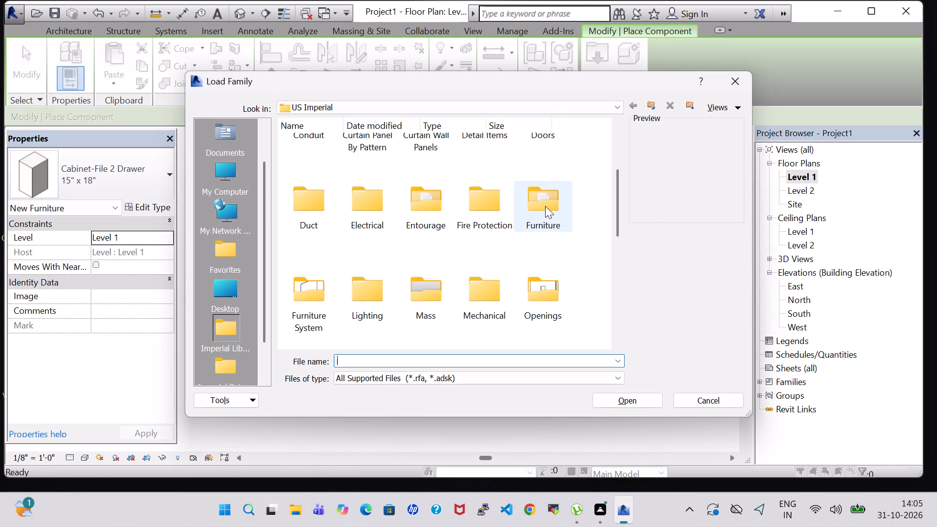
pyautogui.scroll(-1, 542, 225)
pyautogui.doubleClick(420, 259)
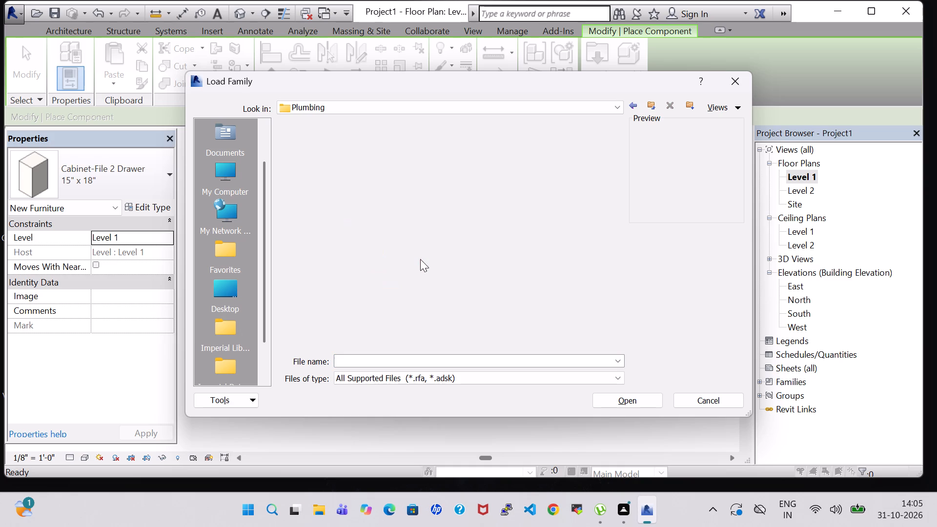
pyautogui.doubleClick(323, 151)
pyautogui.doubleClick(360, 158)
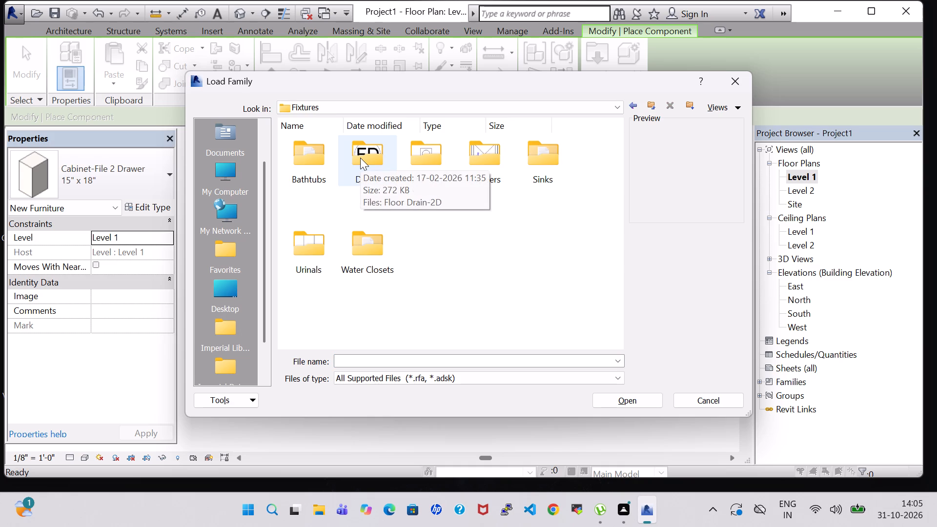
pyautogui.doubleClick(392, 232)
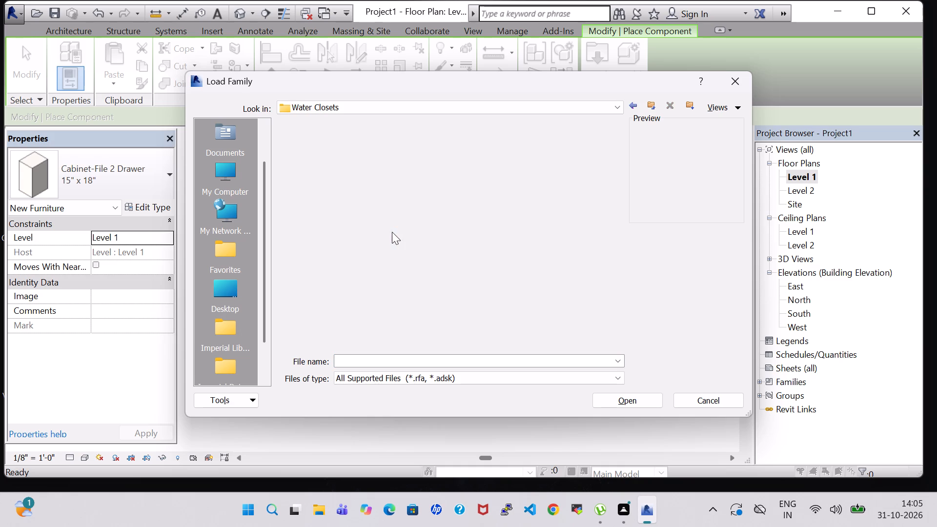
pyautogui.click(472, 152)
pyautogui.click(641, 403)
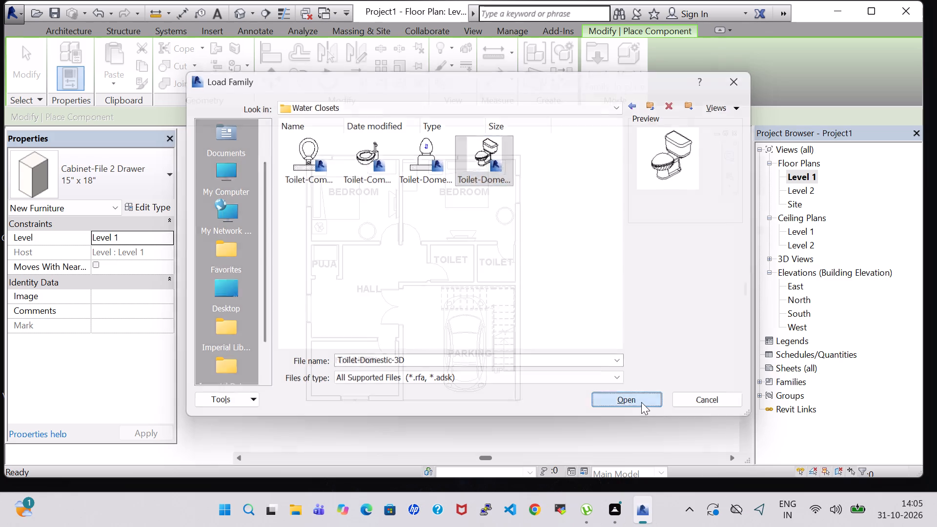
# Place a Toilet-Domestic-3D in the east TOILET room with its tank against the north wall, and nudge it into position.
pyautogui.moveTo(614, 354); pyautogui.dragTo(530, 278)
pyautogui.scroll(7, 486, 278)
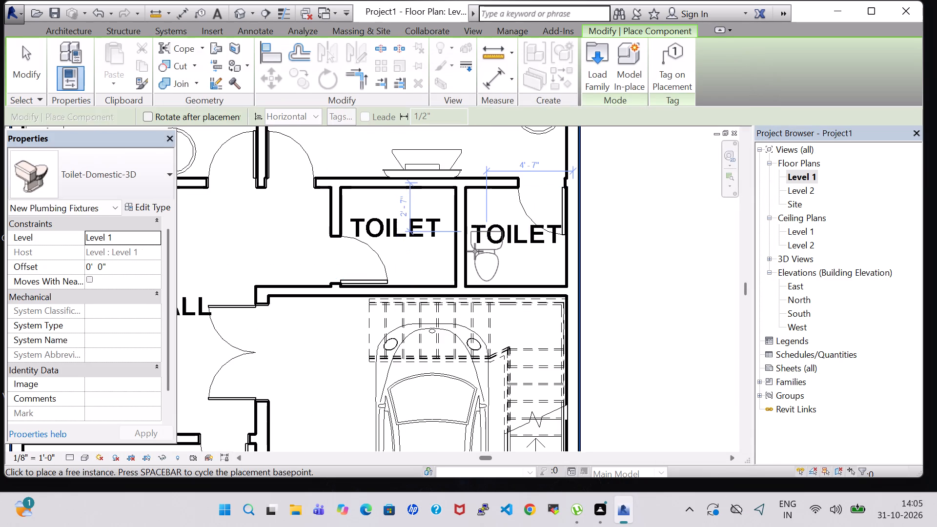
pyautogui.press('space')
pyautogui.press('space')
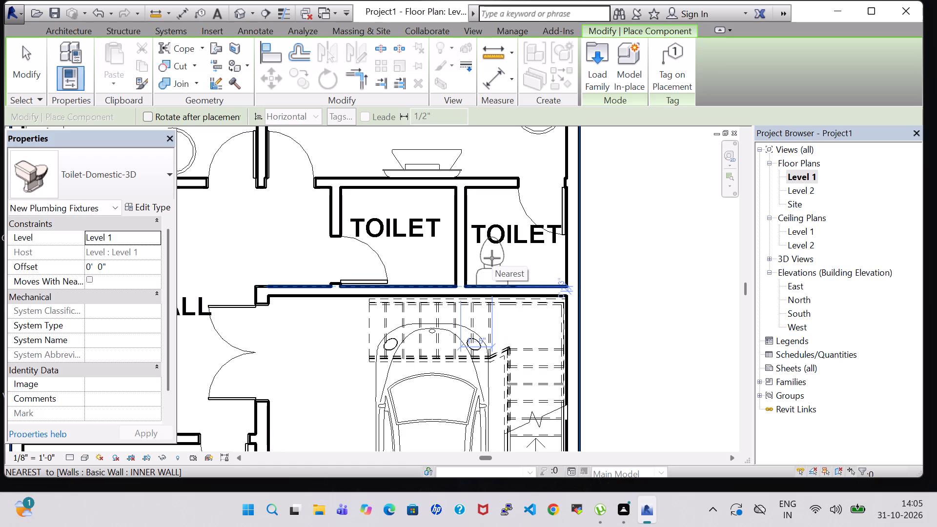
pyautogui.press('space')
pyautogui.press('space')
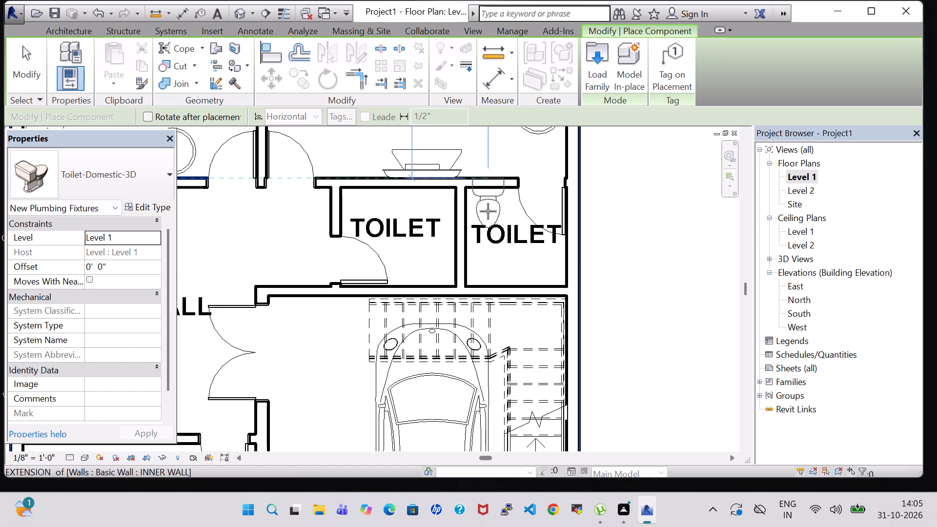
pyautogui.click(488, 222)
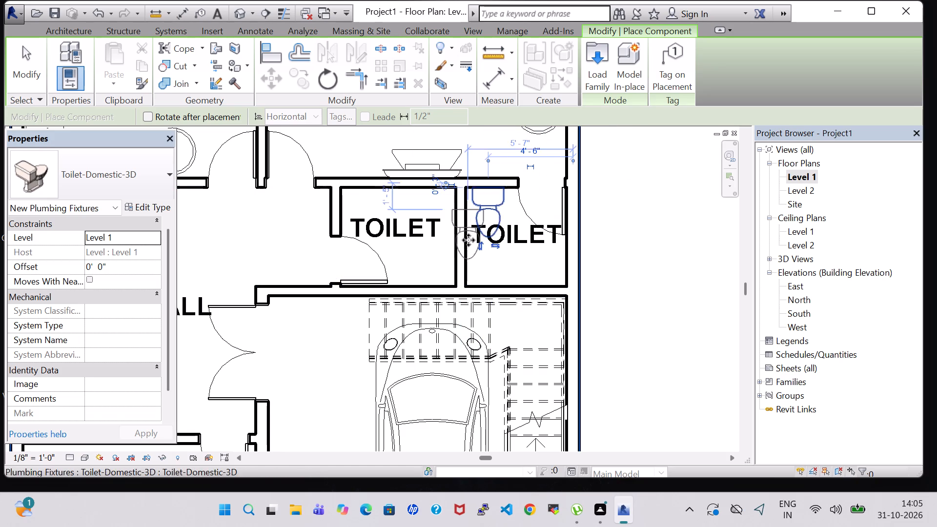
pyautogui.press('Escape')
pyautogui.press('Escape')
pyautogui.click(499, 207)
pyautogui.press('Down')
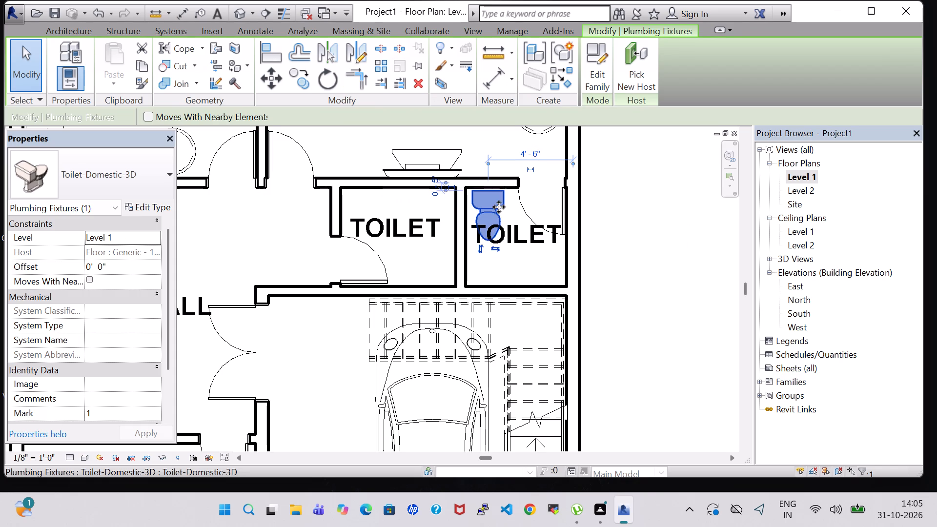
pyautogui.press('Up')
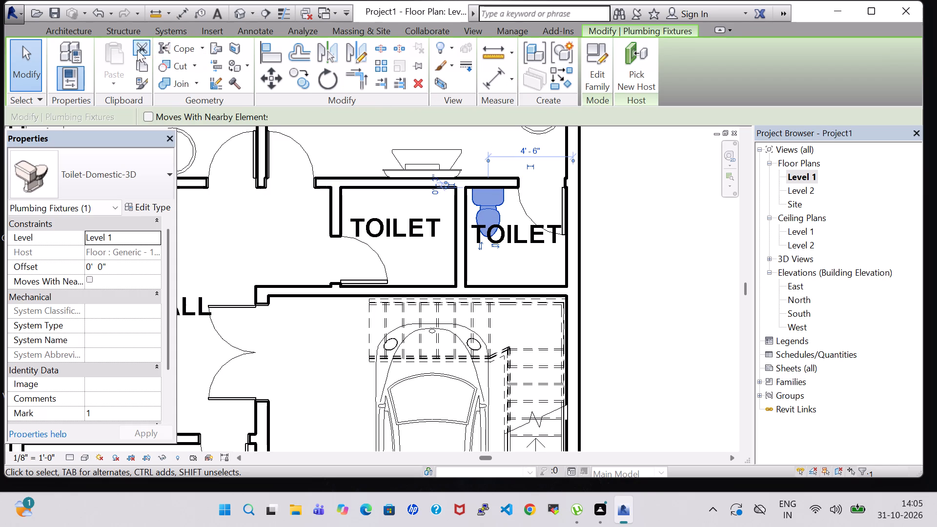
# Place a second Toilet-Domestic-3D in the west TOILET room, rotated with its tank against the west wall, and nudge it east.
pyautogui.click(71, 29)
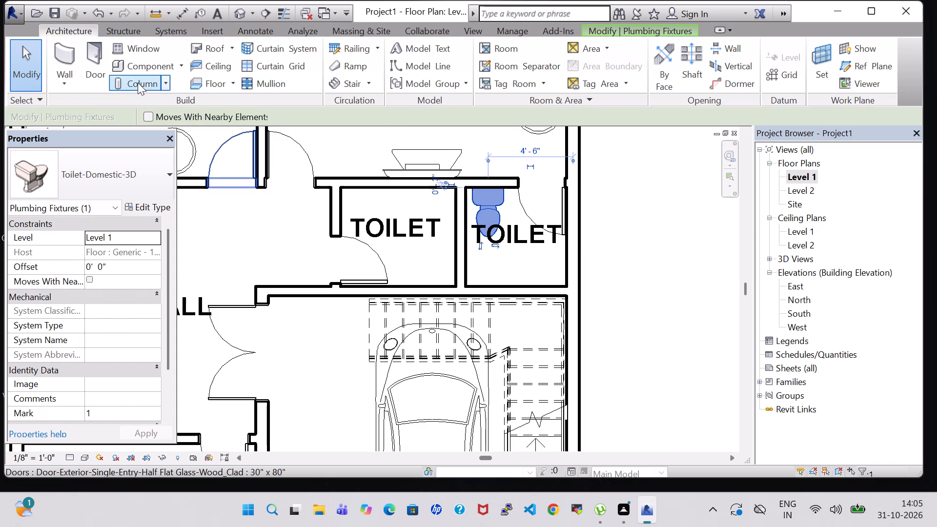
pyautogui.doubleClick(142, 61)
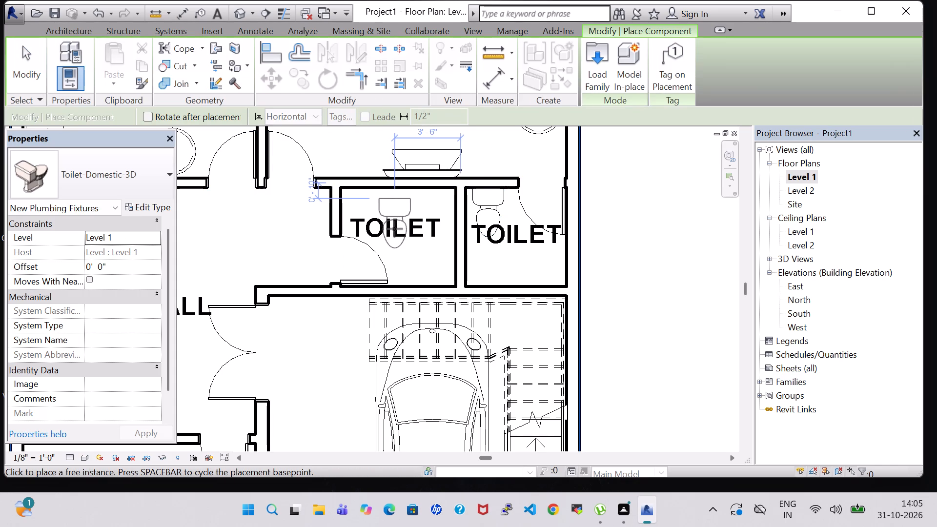
pyautogui.press('space')
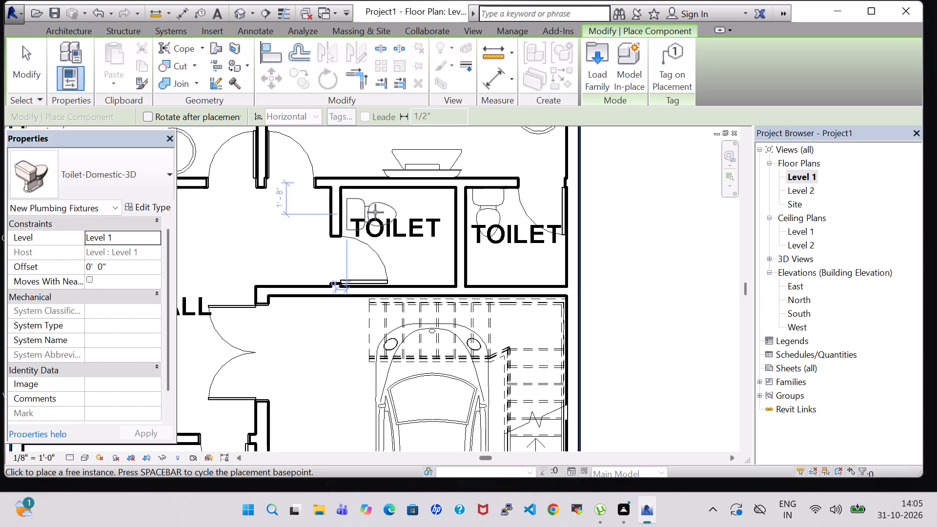
pyautogui.click(375, 206)
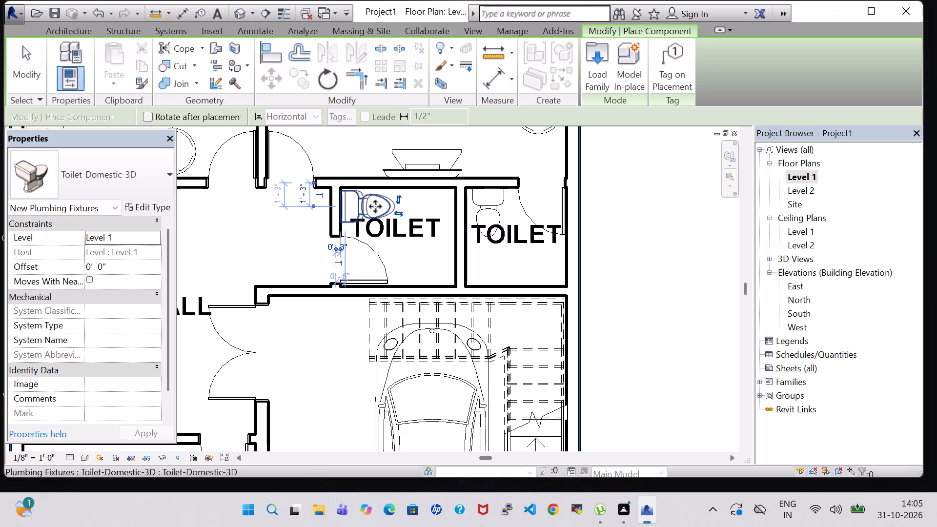
pyautogui.press('Escape')
pyautogui.press('Escape')
pyautogui.click(384, 203)
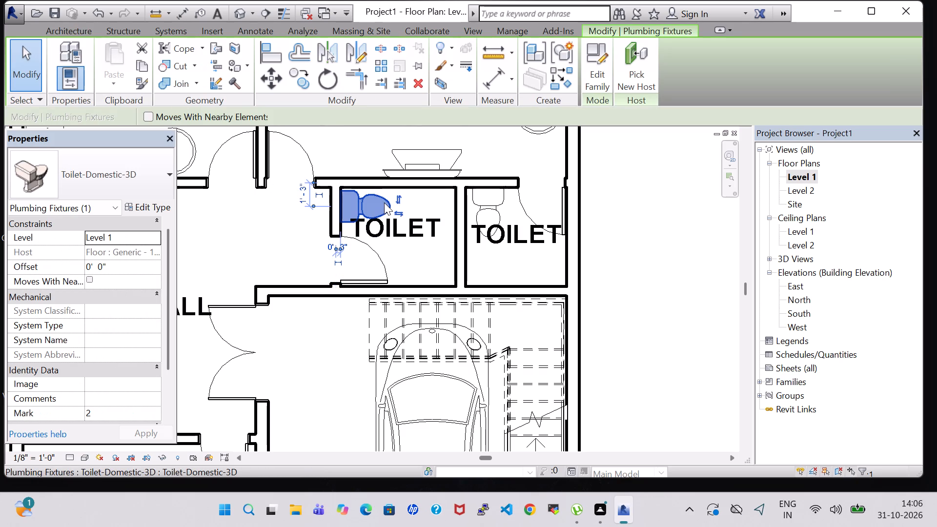
pyautogui.press('Right')
pyautogui.click(621, 260)
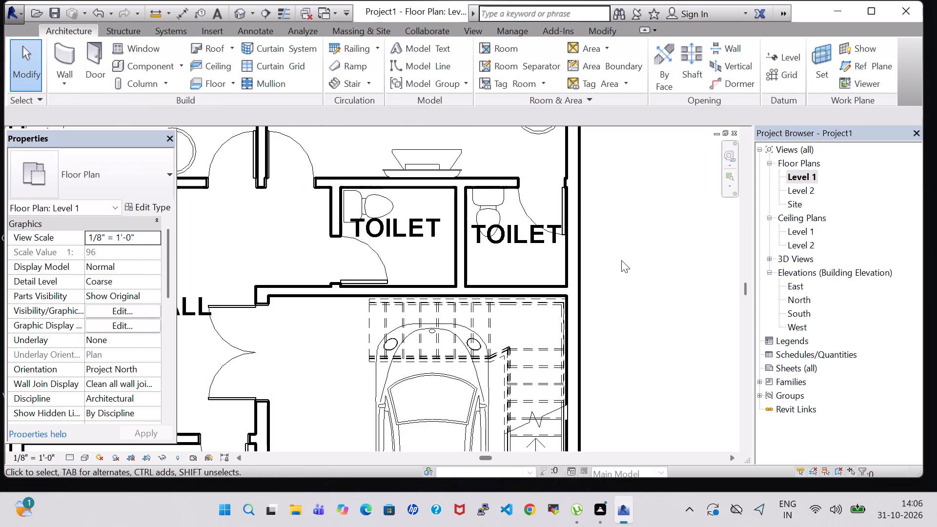
# Load the Tub-Free Standing-3D family from the Plumbing > Architectural > Fixtures > Bathtubs folder.
pyautogui.click(127, 72)
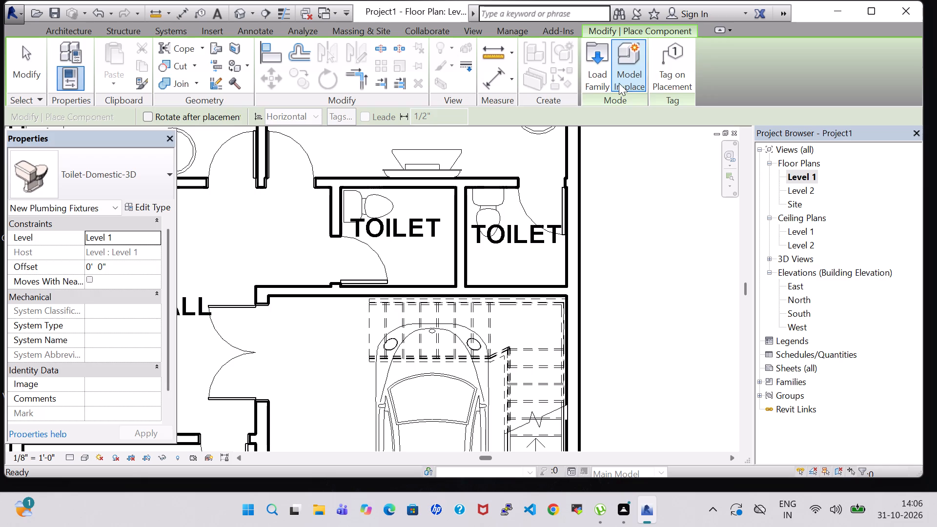
pyautogui.click(599, 79)
pyautogui.scroll(-3, 340, 180)
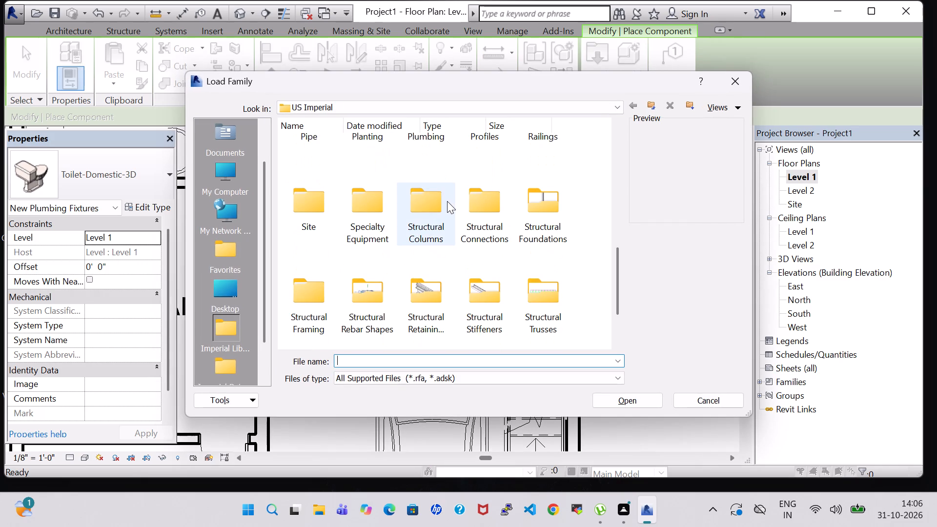
pyautogui.scroll(1, 447, 201)
pyautogui.scroll(-1, 440, 206)
pyautogui.scroll(1, 407, 207)
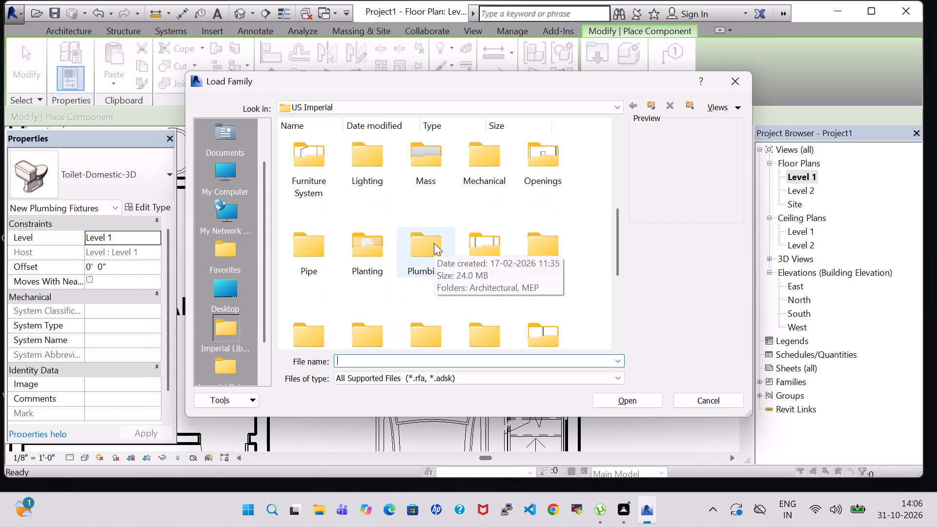
pyautogui.doubleClick(434, 243)
pyautogui.doubleClick(320, 163)
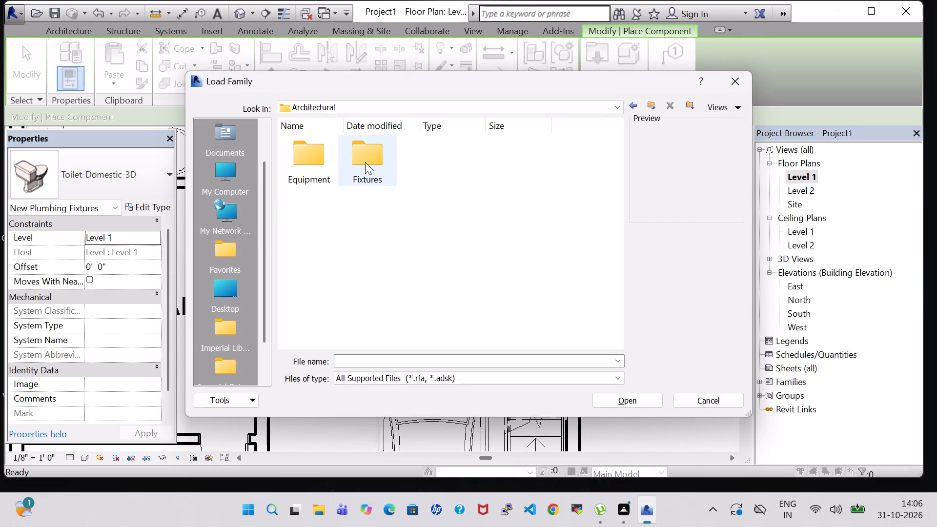
pyautogui.doubleClick(365, 162)
pyautogui.click(363, 162)
pyautogui.doubleClick(309, 160)
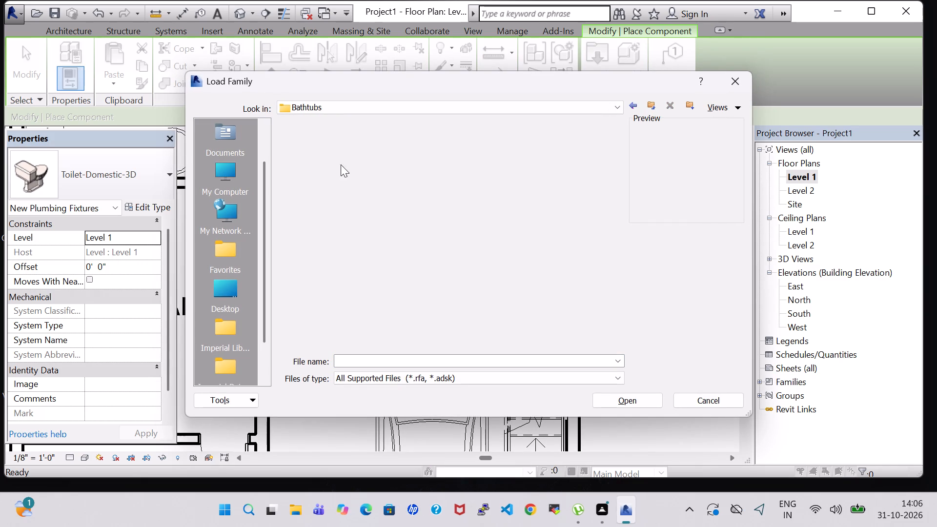
pyautogui.click(346, 164)
pyautogui.click(643, 353)
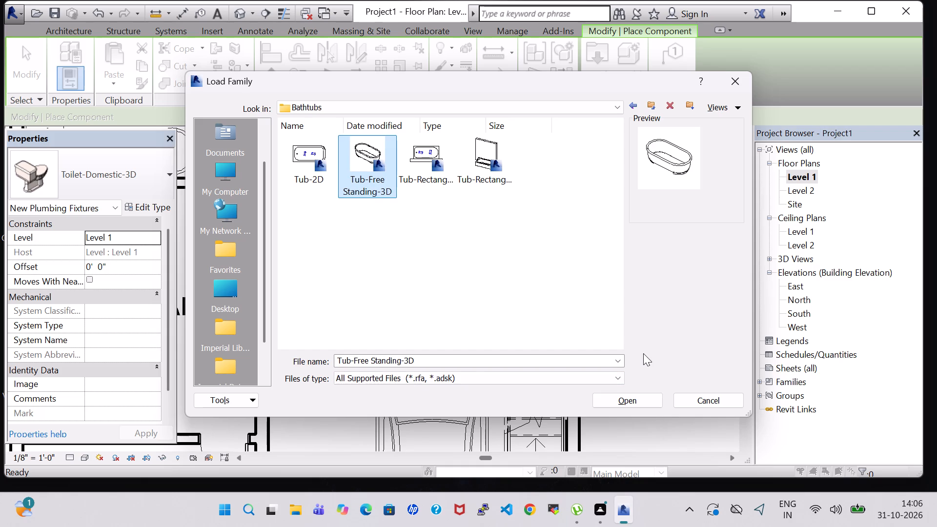
pyautogui.click(637, 401)
# Place a 30" x 60" free-standing tub lengthwise along the south wall of the east TOILET room.
pyautogui.press('space')
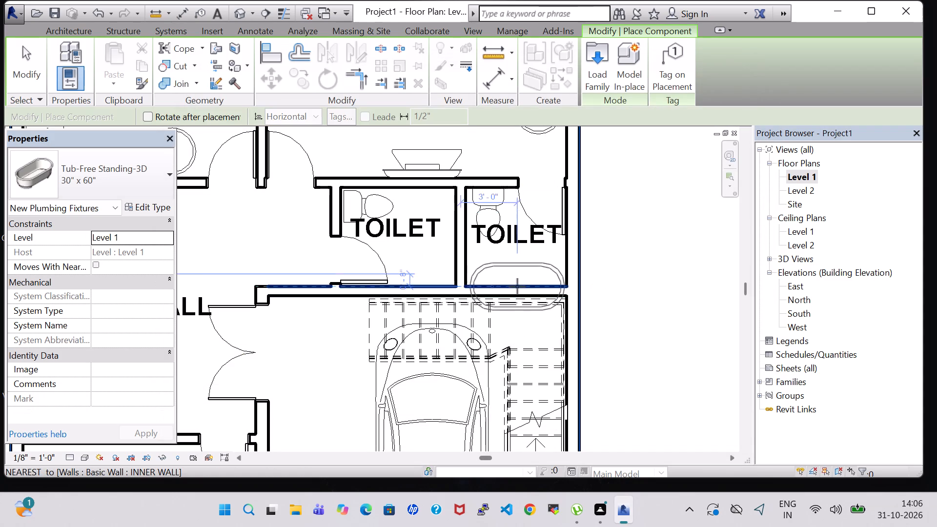
pyautogui.press('space')
pyautogui.press('space')
pyautogui.scroll(3, 514, 275)
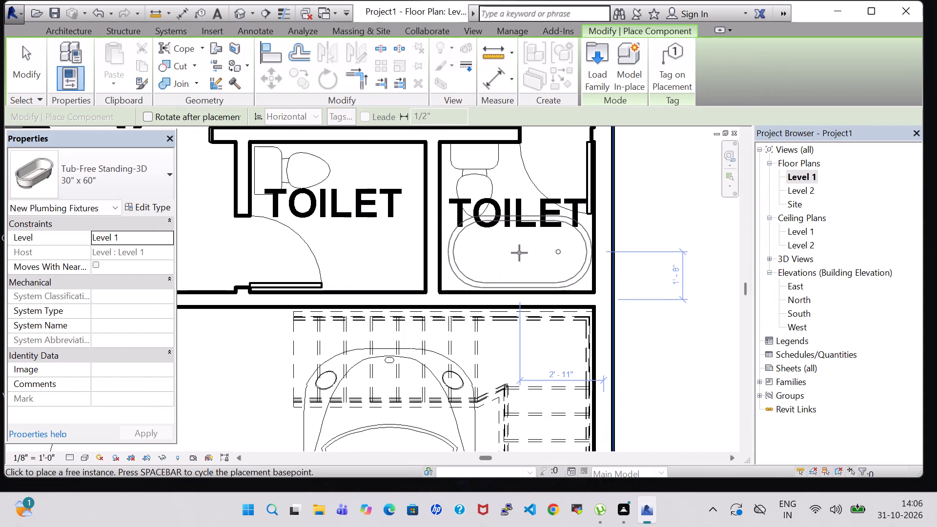
pyautogui.click(519, 253)
# Place another free-standing tub in the west TOILET room, rotated to run north-south beside the wall between the toilets.
pyautogui.press('space')
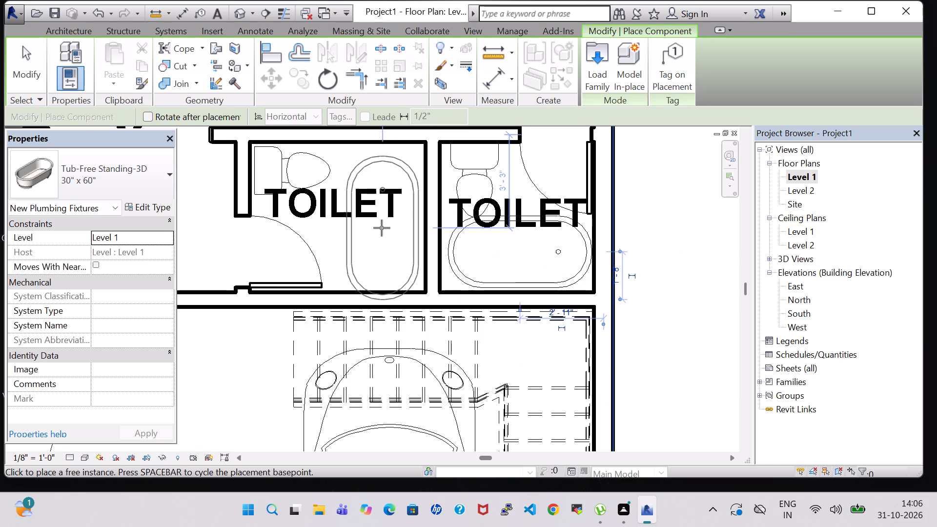
pyautogui.press('space')
pyautogui.press('space')
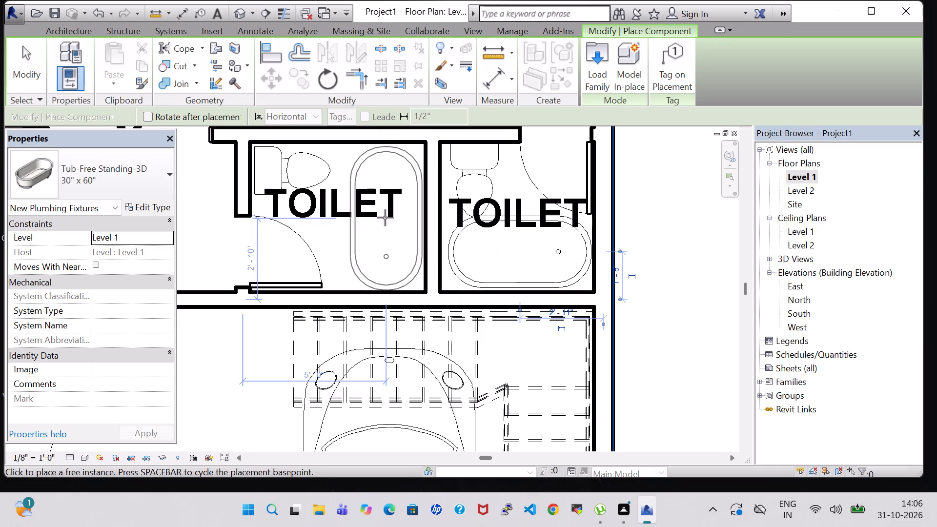
pyautogui.click(381, 218)
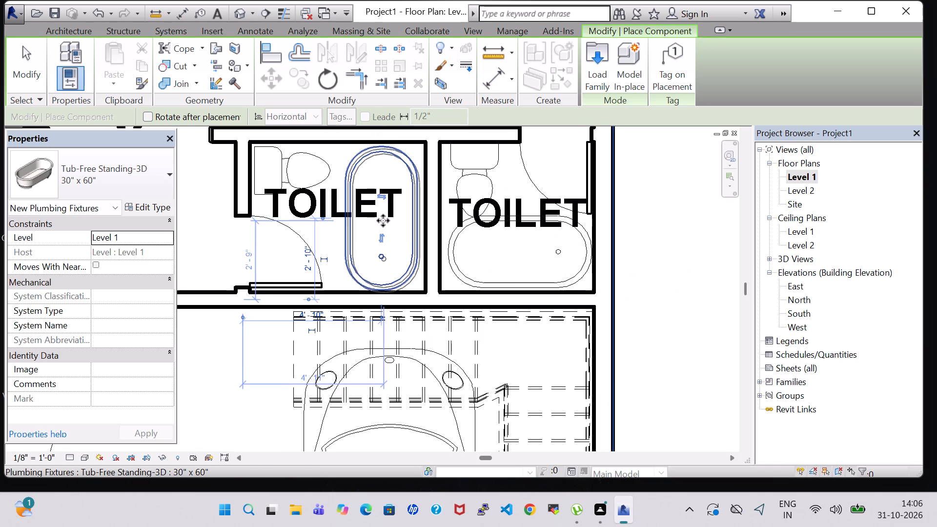
pyautogui.press('Escape')
pyautogui.press('Escape')
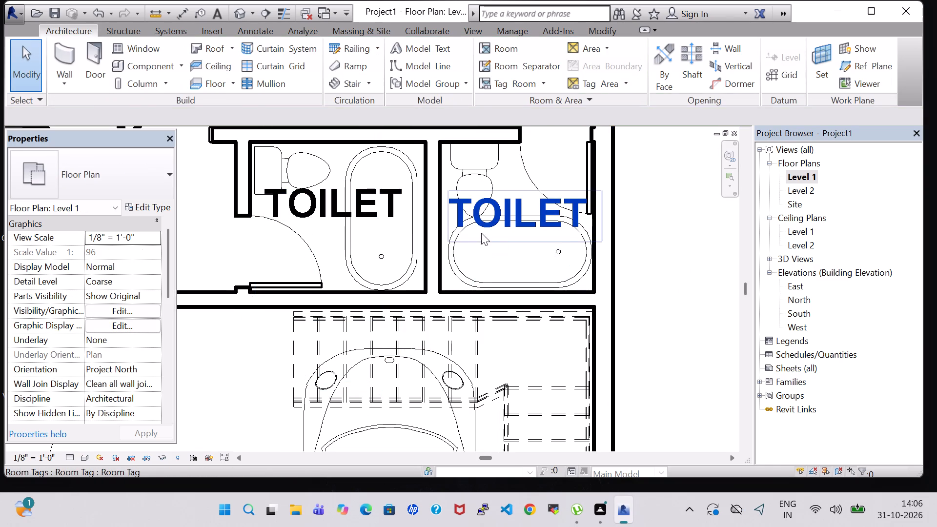
# Set the free-standing tub type's length to 4' 3" and width to 2' 3".
pyautogui.click(409, 280)
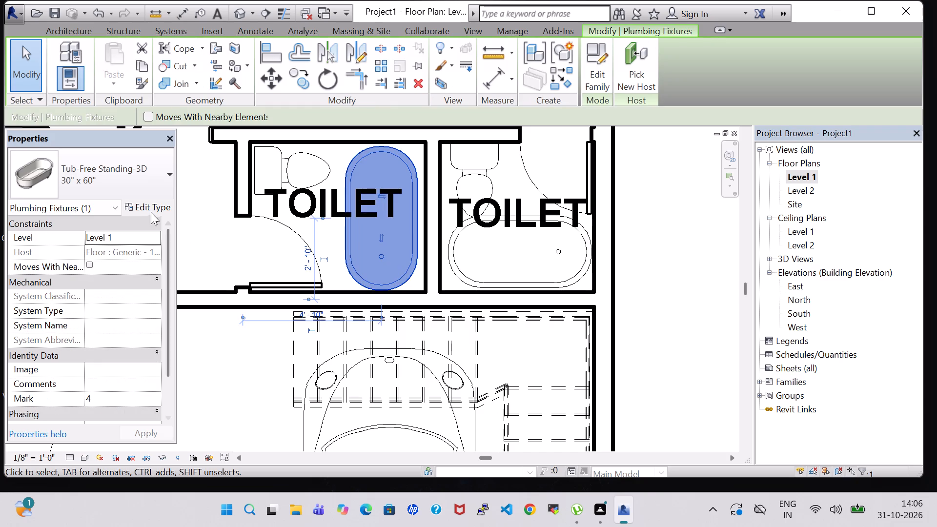
pyautogui.click(150, 204)
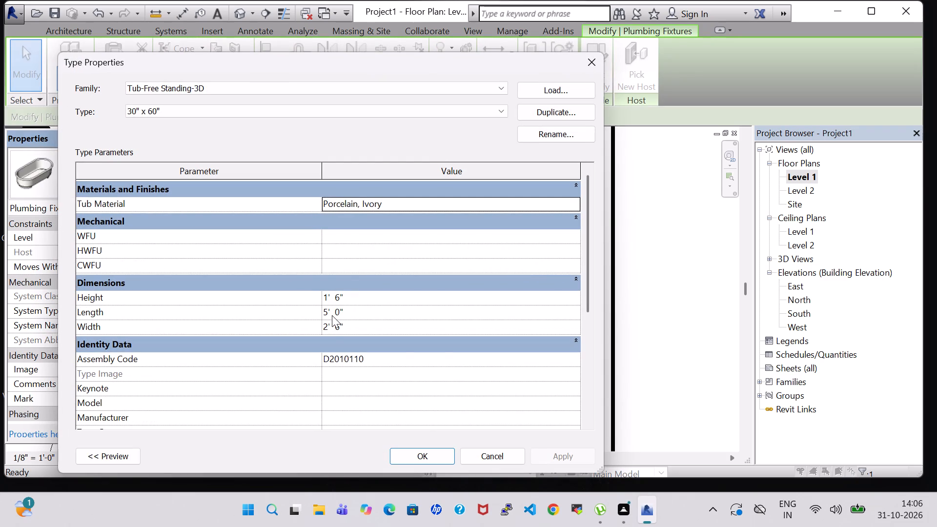
pyautogui.click(329, 313)
pyautogui.press('BackSpace')
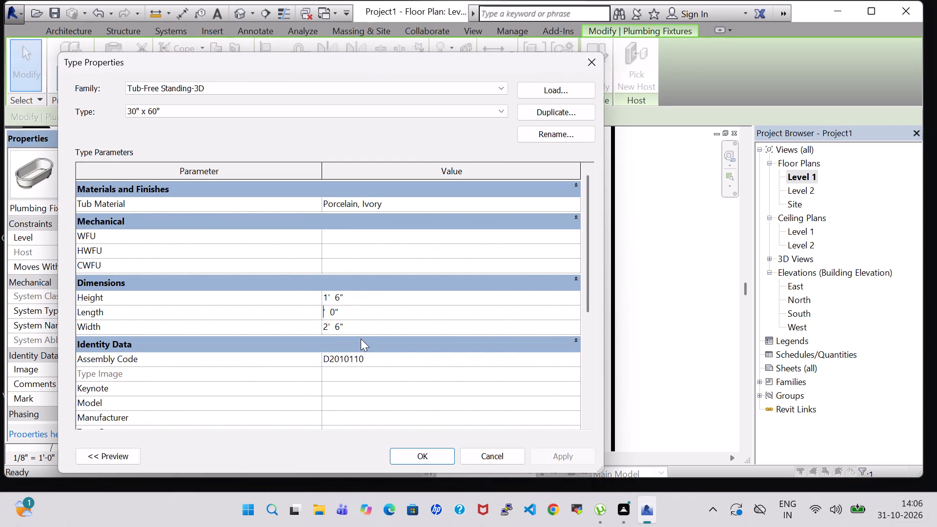
pyautogui.press('4')
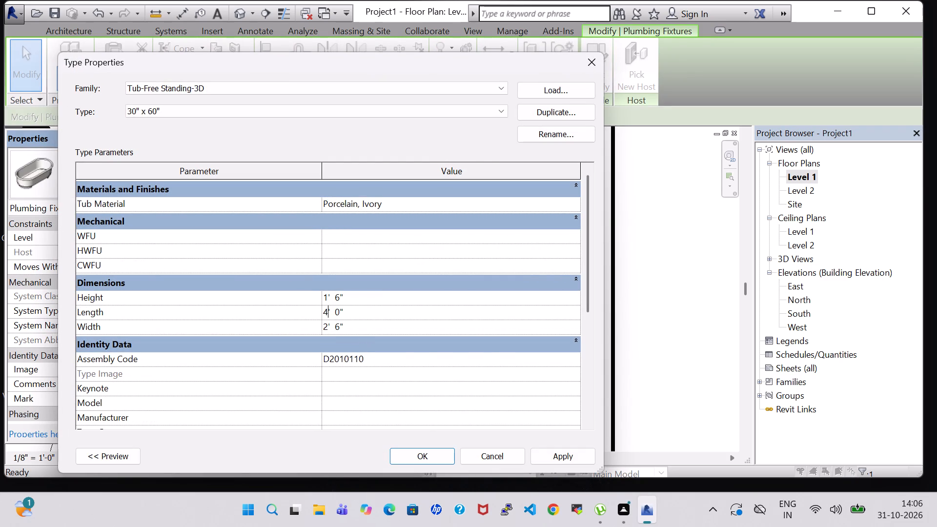
pyautogui.click(338, 313)
pyautogui.press('BackSpace')
pyautogui.press('3')
pyautogui.doubleClick(339, 329)
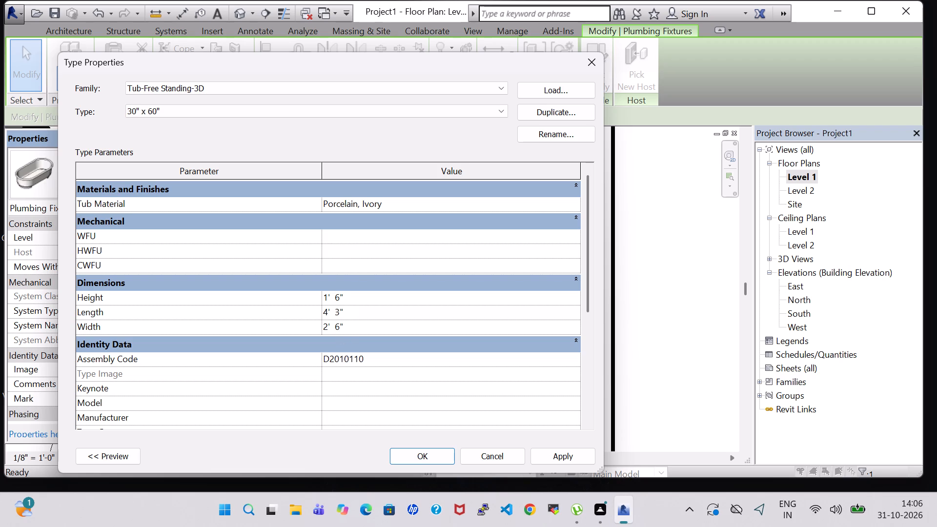
pyautogui.press('BackSpace')
pyautogui.press('3')
pyautogui.click(561, 456)
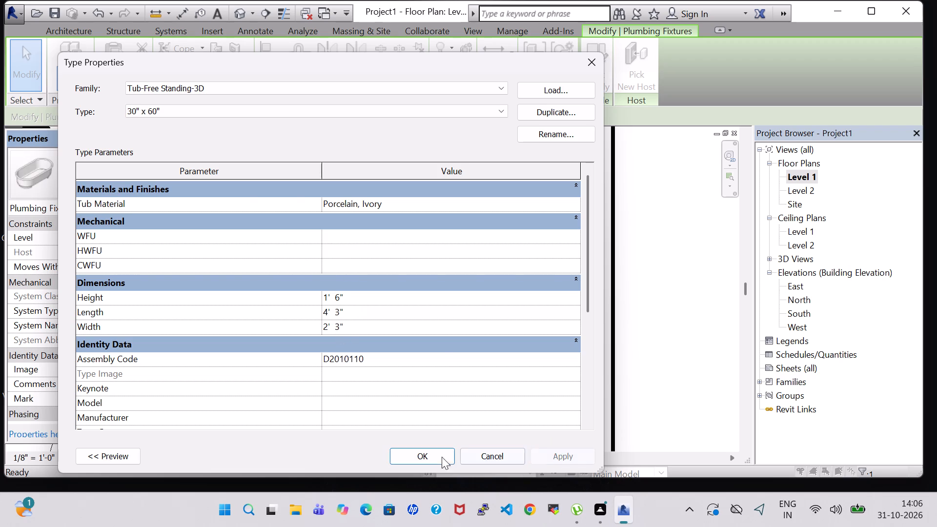
pyautogui.click(434, 457)
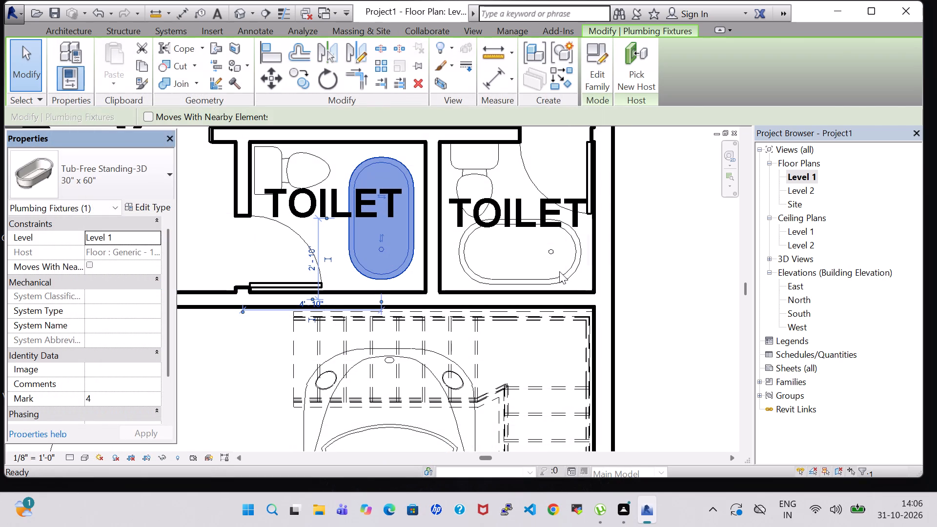
pyautogui.click(659, 267)
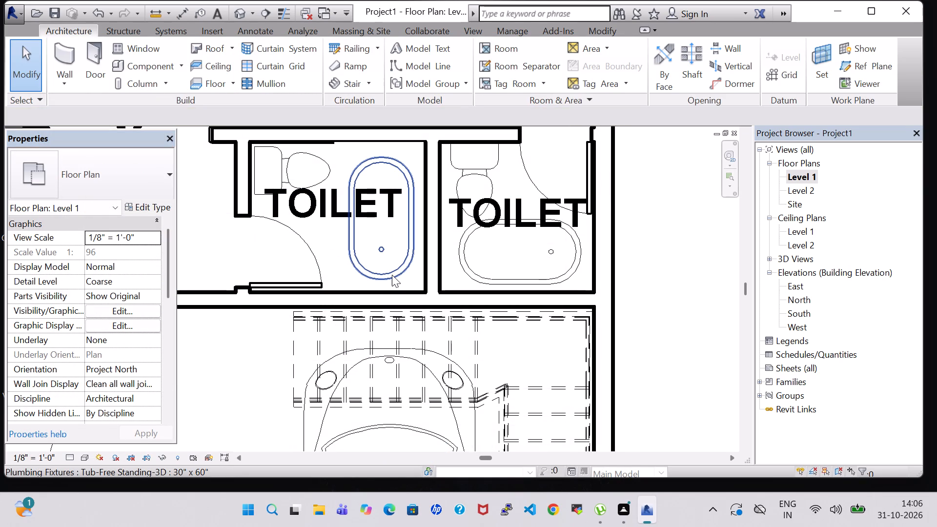
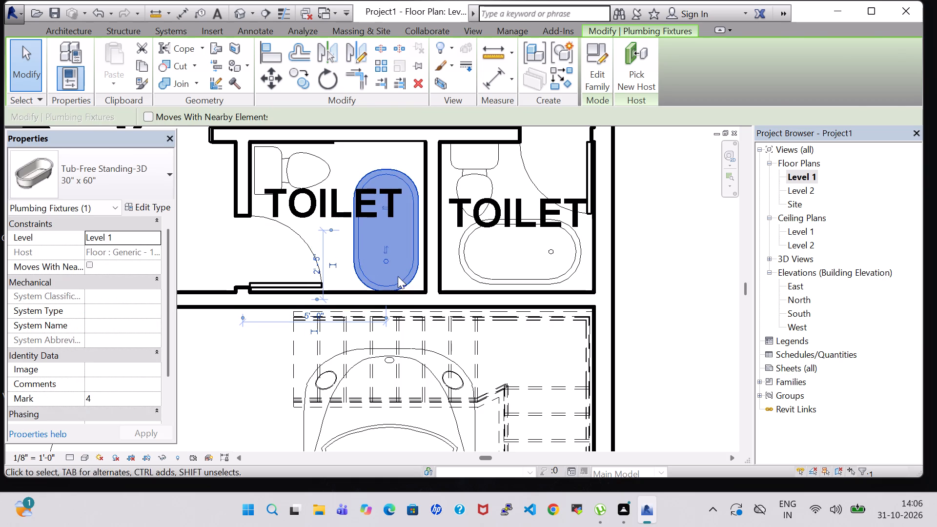
# Nudge the free-standing tub in the east TOILET room south and east against the room's east wall.
pyautogui.doubleClick(694, 245)
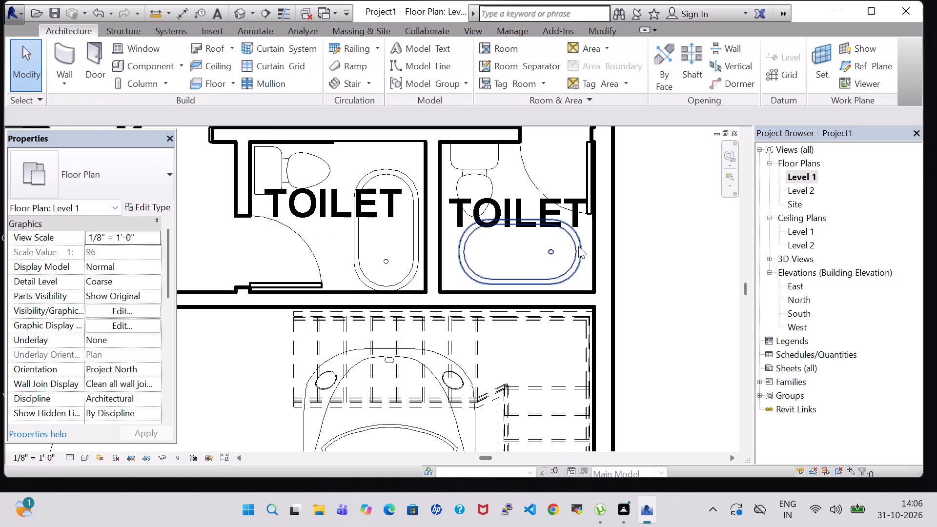
pyautogui.click(574, 261)
pyautogui.press('Down')
pyautogui.press('Right')
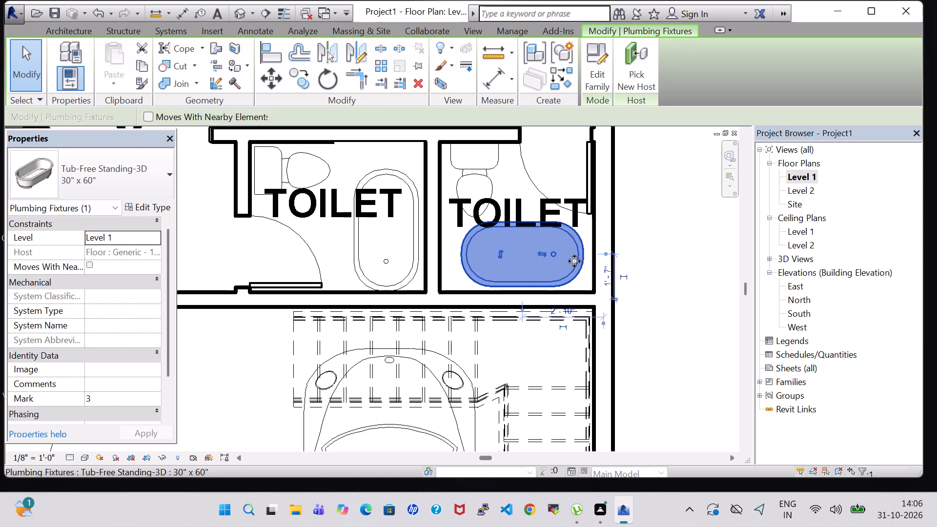
pyautogui.press('Right')
pyautogui.press('Right')
pyautogui.press('Right')
pyautogui.press('Right')
pyautogui.press('Left')
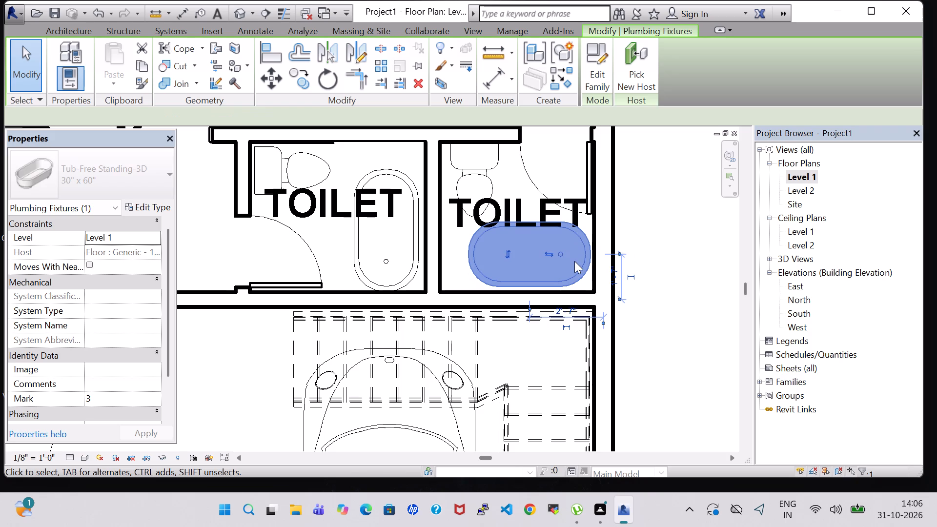
pyautogui.press('Down')
pyautogui.press('Right')
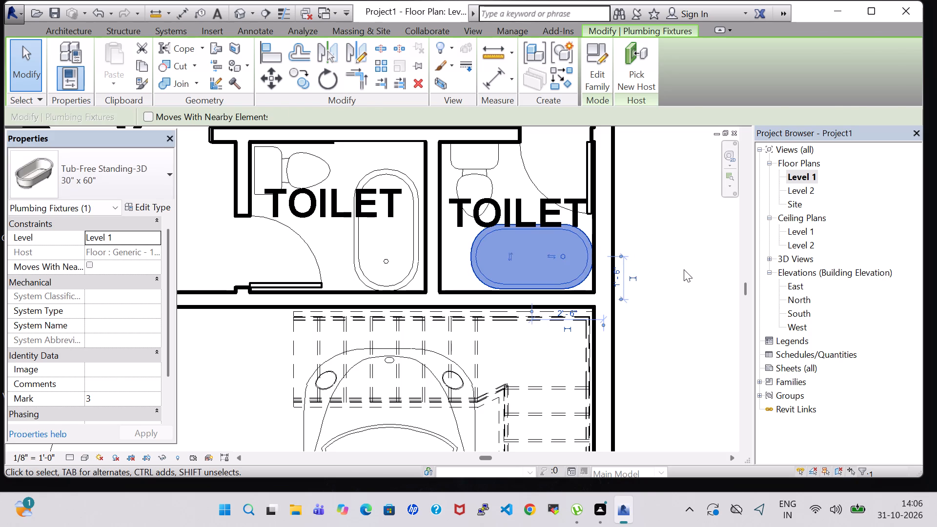
pyautogui.click(684, 269)
# Load the RPC Shrub family from the US Imperial library's Planting folder.
pyautogui.scroll(-2, 682, 279)
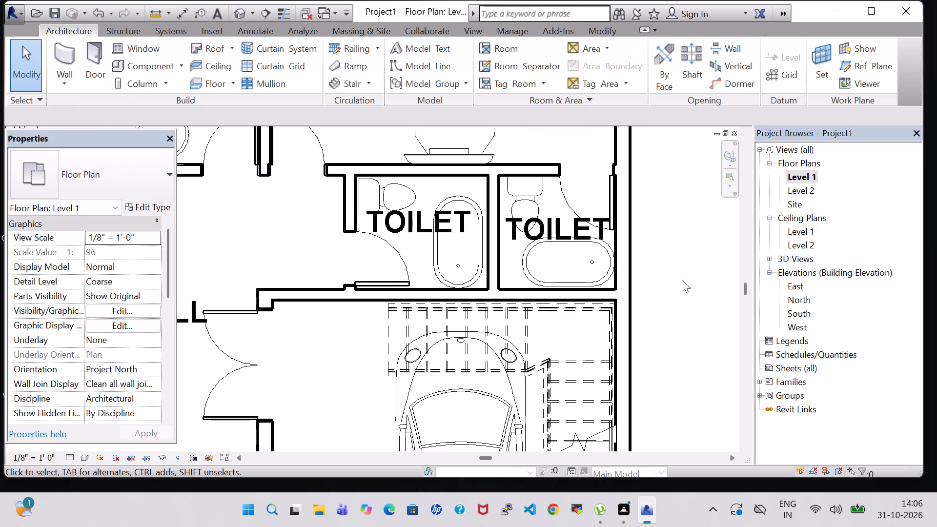
pyautogui.scroll(-2, 682, 281)
pyautogui.middleClick(690, 267)
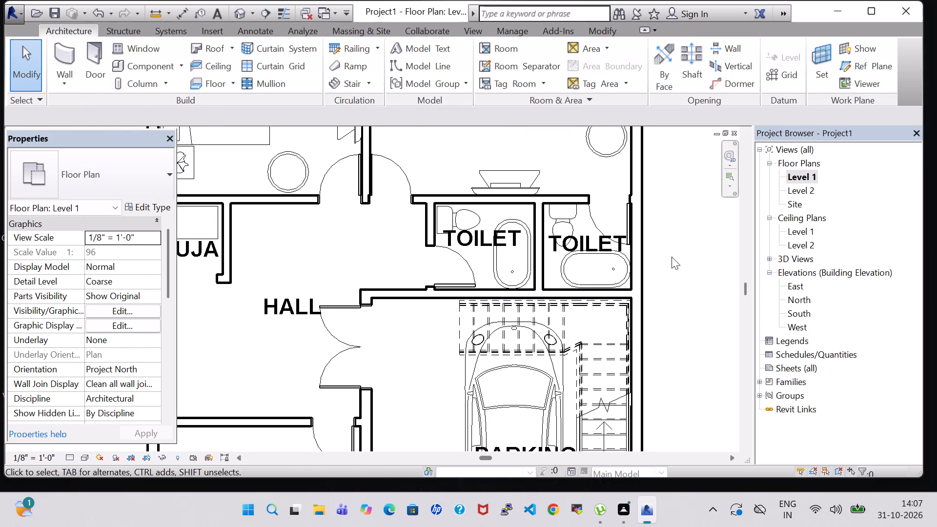
pyautogui.moveTo(672, 257); pyautogui.dragTo(667, 276, button='middle')
pyautogui.moveTo(660, 290); pyautogui.dragTo(655, 304, button='middle')
pyautogui.scroll(-2, 655, 304)
pyautogui.moveTo(658, 282); pyautogui.dragTo(631, 302, button='middle')
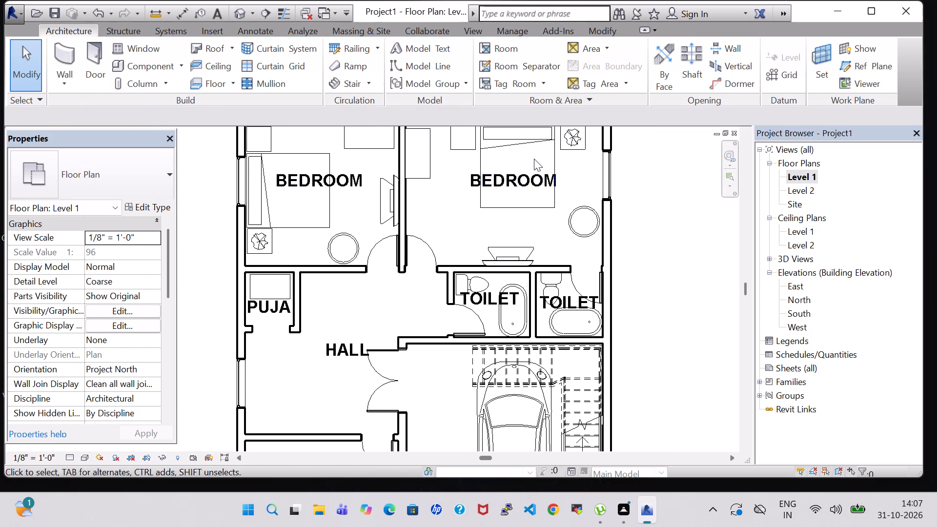
pyautogui.moveTo(649, 290); pyautogui.dragTo(642, 189, button='middle')
pyautogui.scroll(-1, 642, 191)
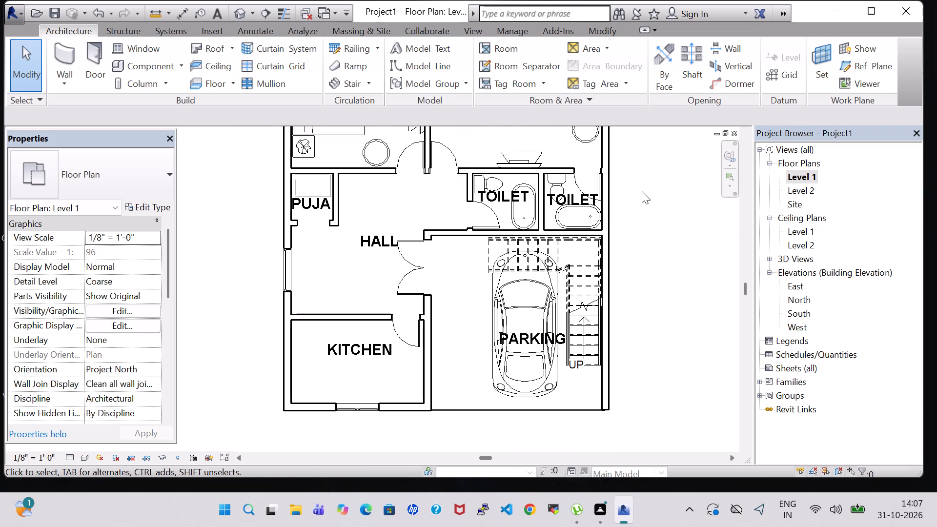
pyautogui.click(146, 62)
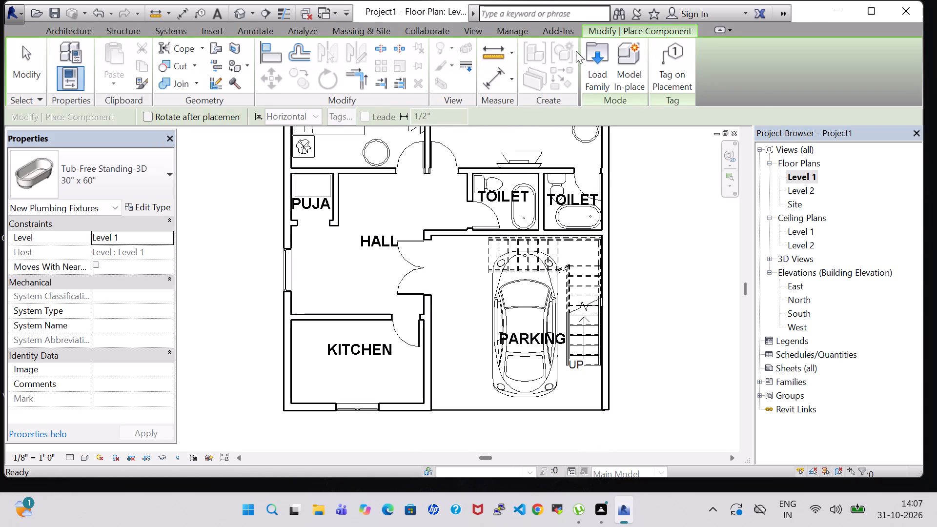
pyautogui.click(599, 69)
pyautogui.scroll(-1, 539, 297)
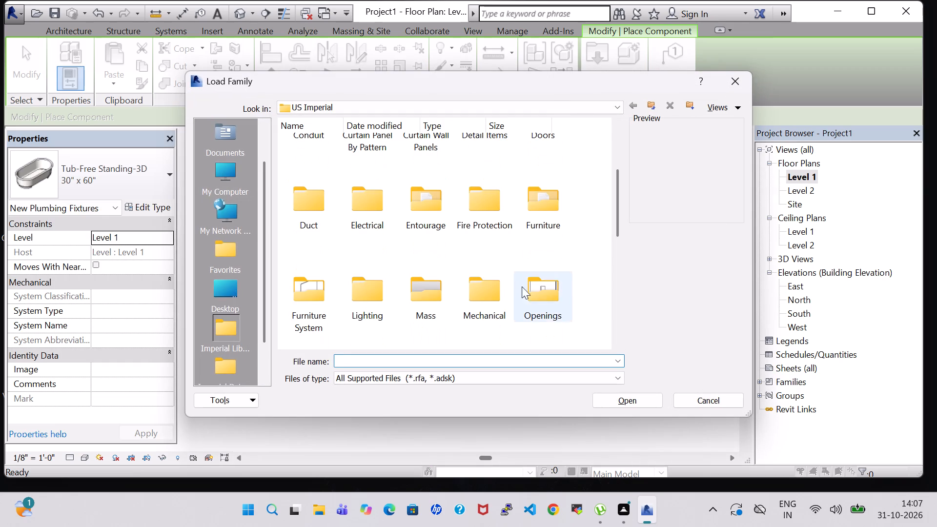
pyautogui.scroll(-1, 420, 237)
pyautogui.doubleClick(395, 245)
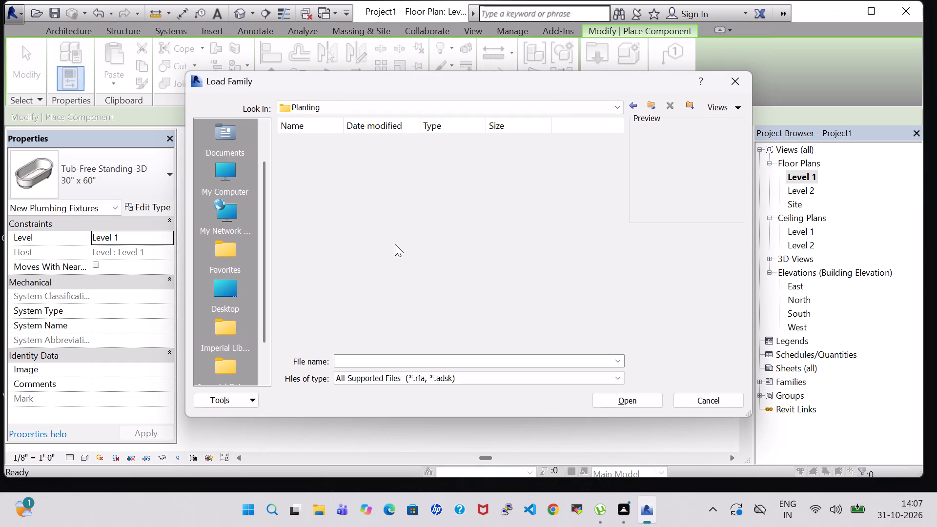
pyautogui.click(369, 162)
pyautogui.click(629, 394)
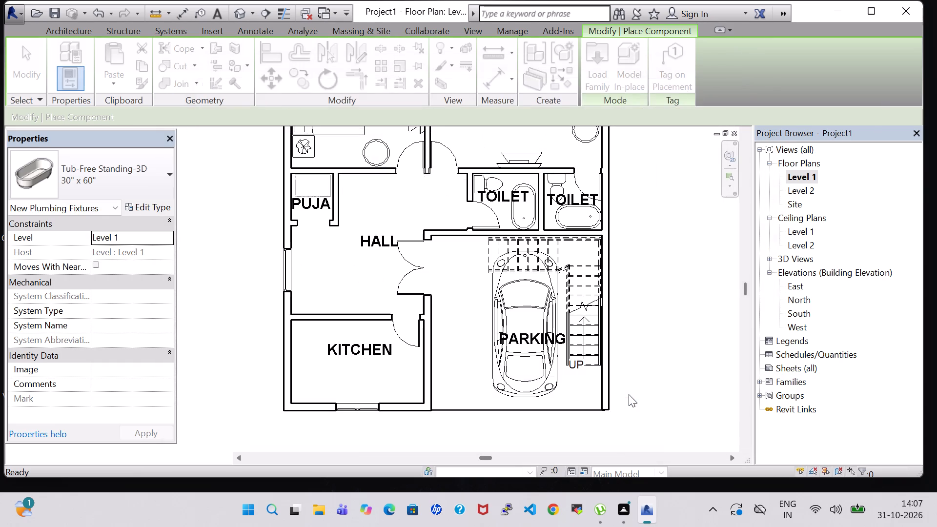
# Check the furnished house in the 3D view and return to the Level 1 floor plan.
pyautogui.click(237, 16)
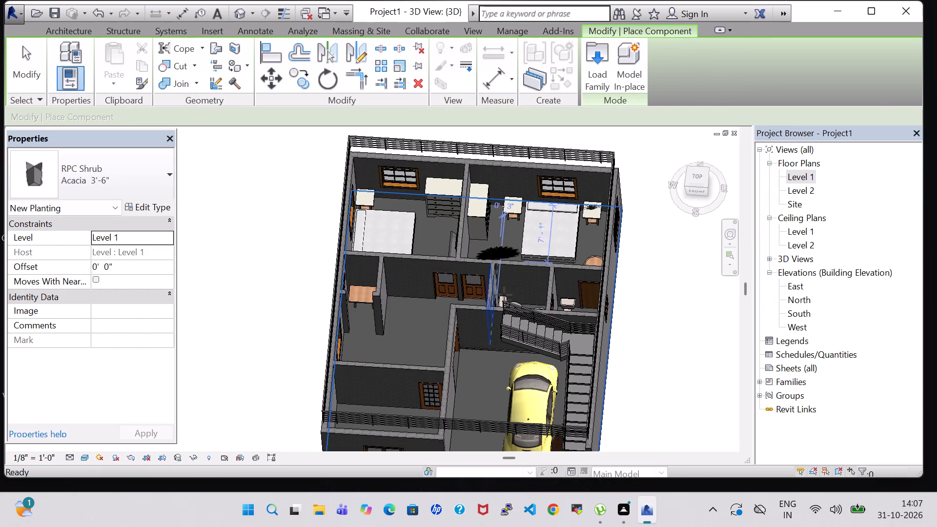
pyautogui.scroll(-2, 504, 307)
pyautogui.doubleClick(809, 172)
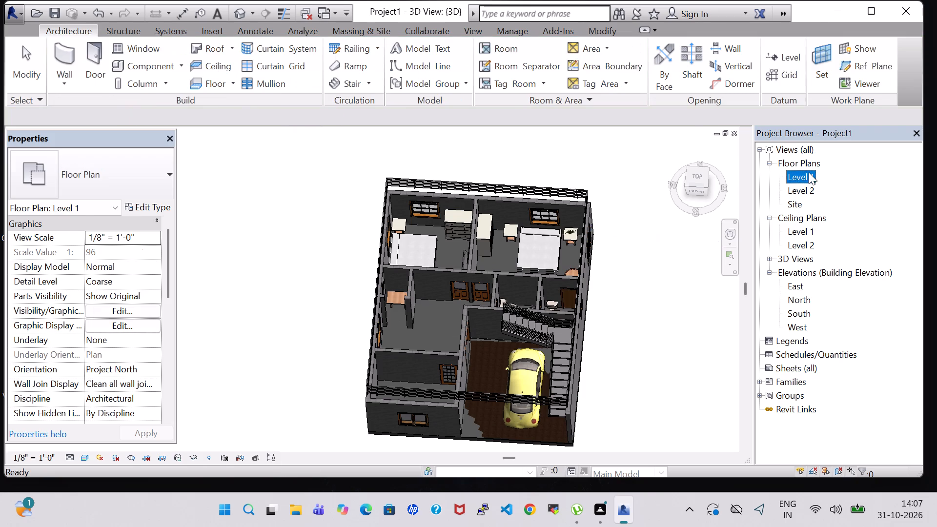
# Place an RPC Shrub of type Acacia 3'-6" in the PARKING area beside the kitchen's east wall.
pyautogui.scroll(-1, 345, 347)
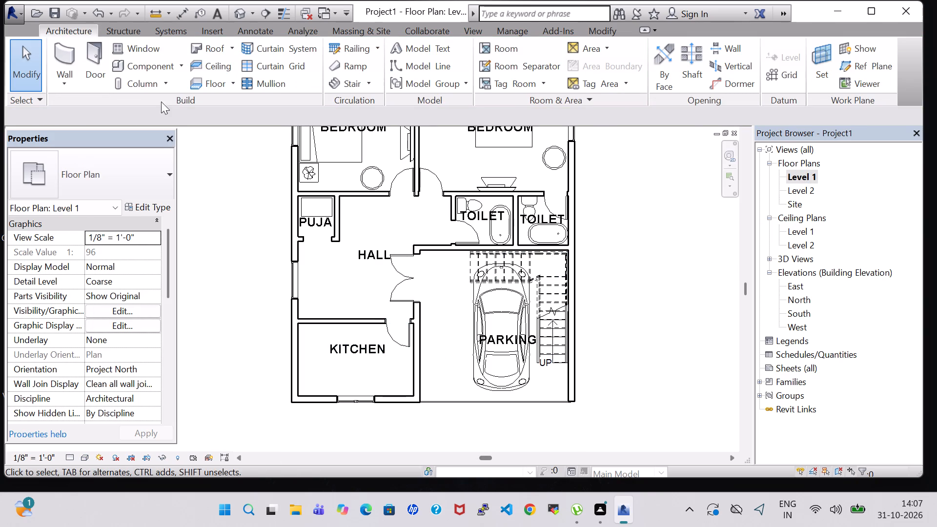
pyautogui.click(144, 66)
pyautogui.scroll(3, 439, 363)
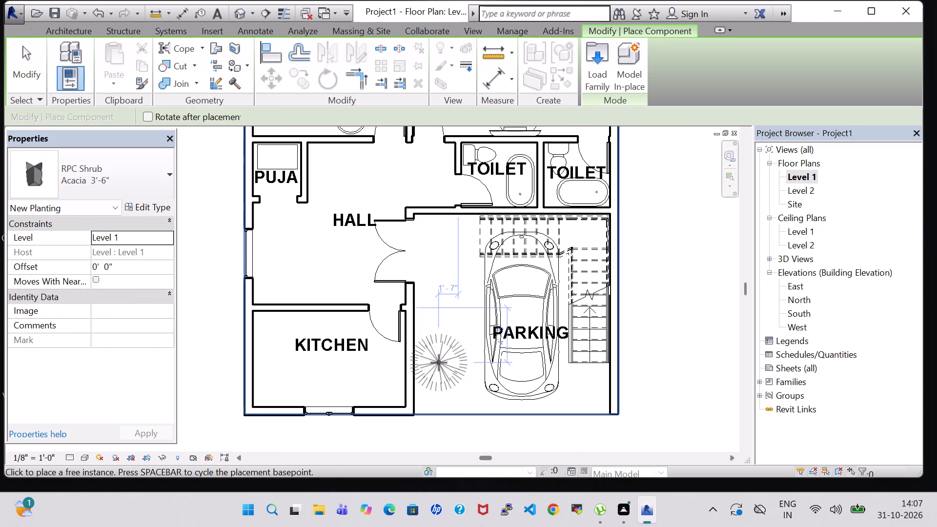
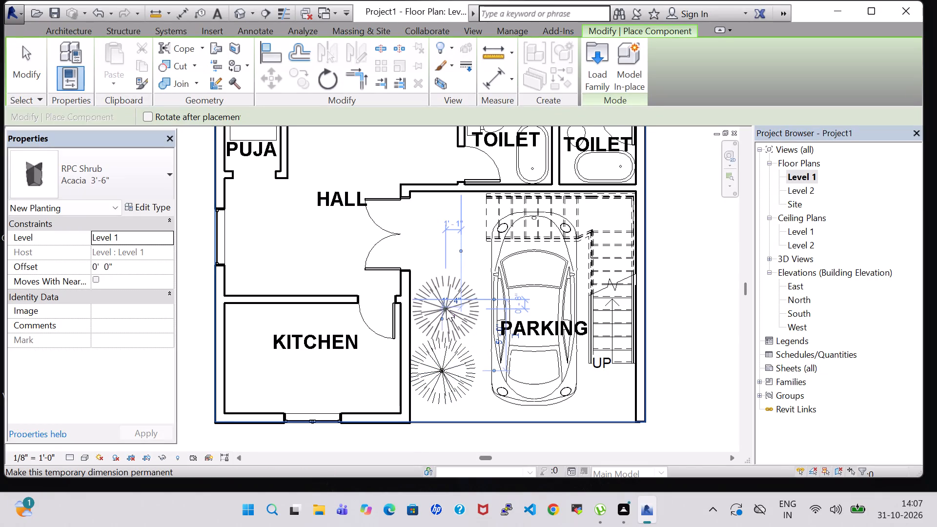
# Delete the Acacia 3'-6" shrub placed in the PARKING area beside the kitchen's east wall.
pyautogui.press('Escape')
pyautogui.press('Escape')
pyautogui.click(453, 360)
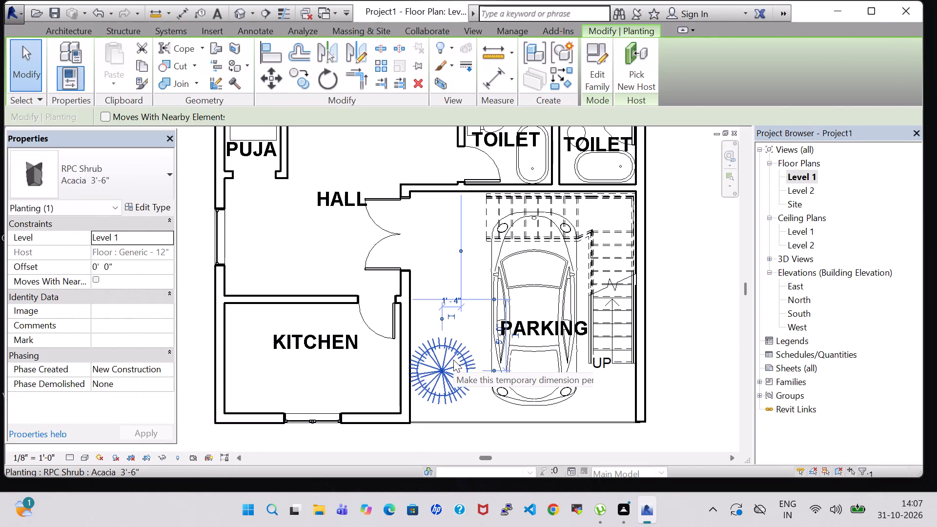
pyautogui.press('Delete')
# Place an RPC Shrub of type Burning Bush 4'-6" in the PARKING area beside the kitchen's east wall.
pyautogui.click(120, 59)
pyautogui.click(140, 171)
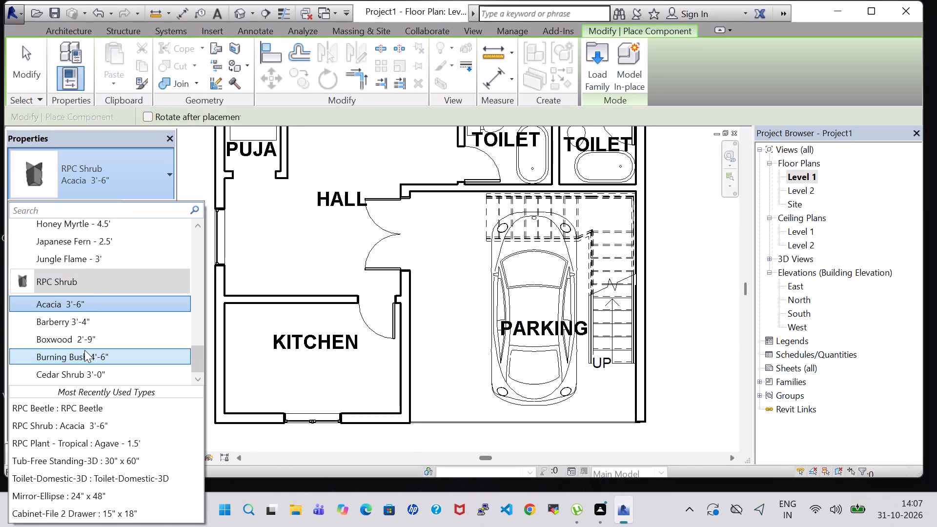
pyautogui.scroll(-1, 84, 350)
pyautogui.click(84, 353)
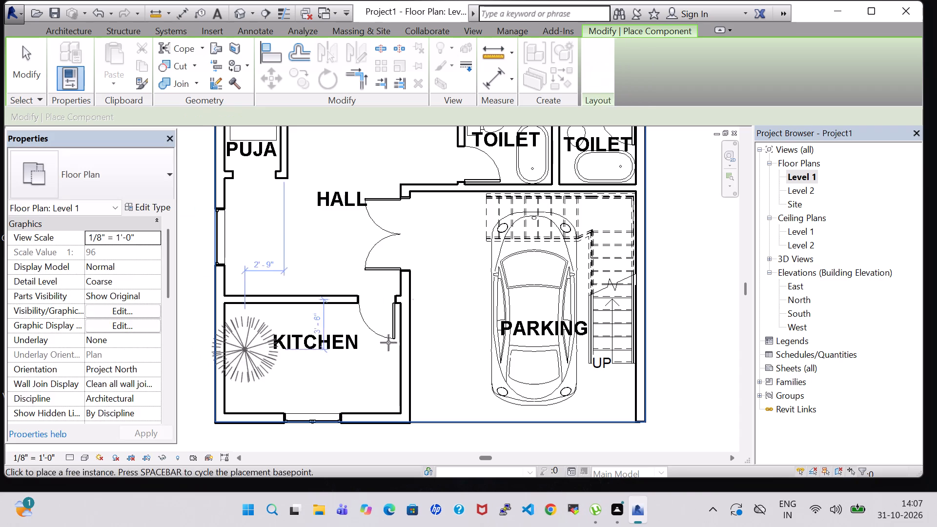
pyautogui.click(444, 366)
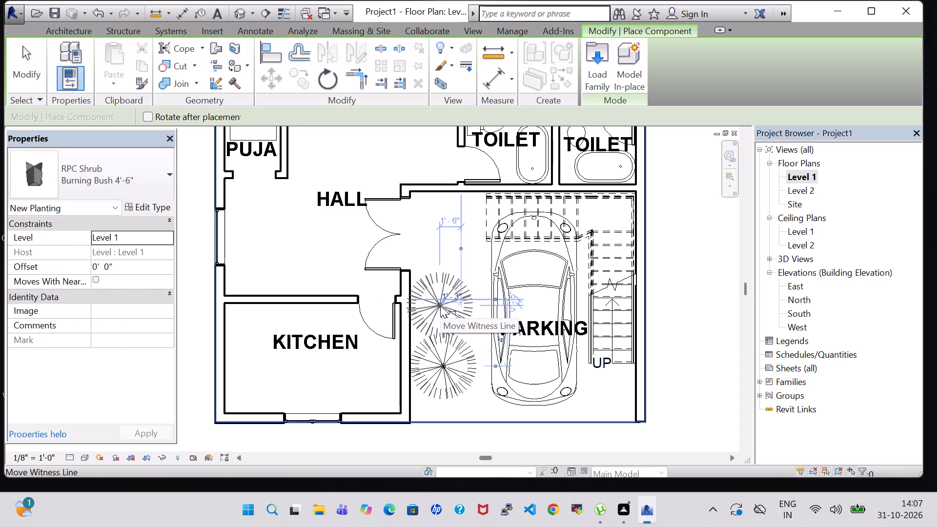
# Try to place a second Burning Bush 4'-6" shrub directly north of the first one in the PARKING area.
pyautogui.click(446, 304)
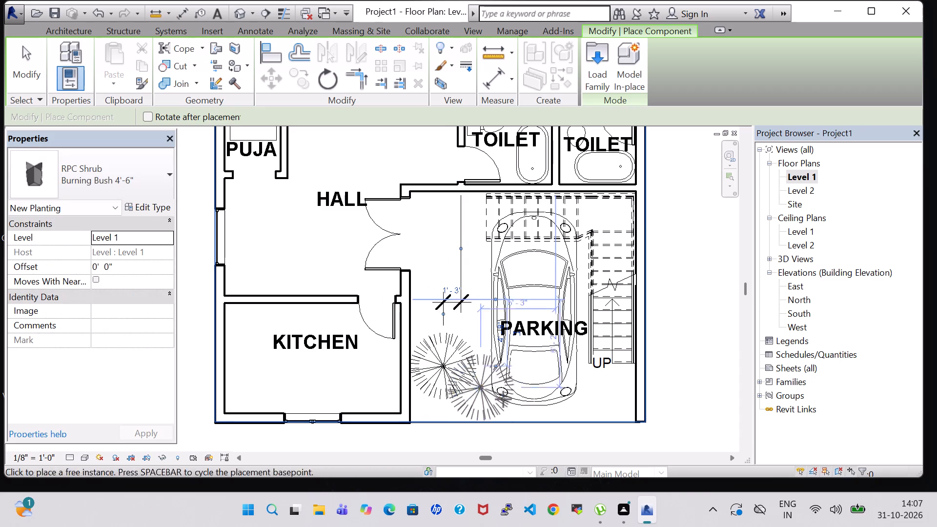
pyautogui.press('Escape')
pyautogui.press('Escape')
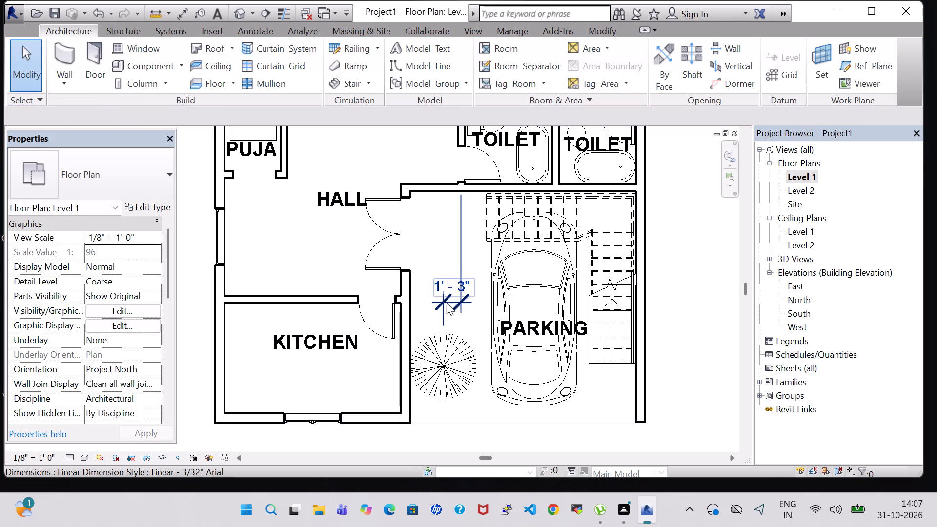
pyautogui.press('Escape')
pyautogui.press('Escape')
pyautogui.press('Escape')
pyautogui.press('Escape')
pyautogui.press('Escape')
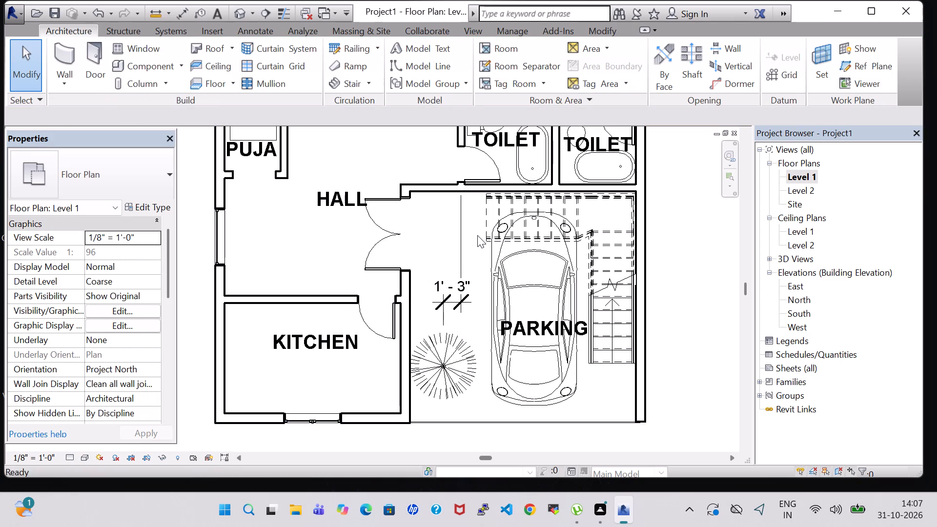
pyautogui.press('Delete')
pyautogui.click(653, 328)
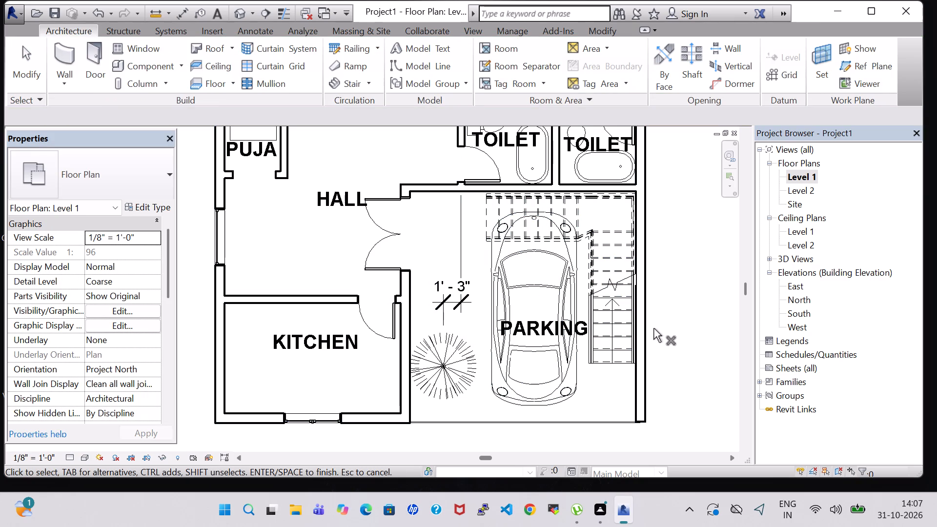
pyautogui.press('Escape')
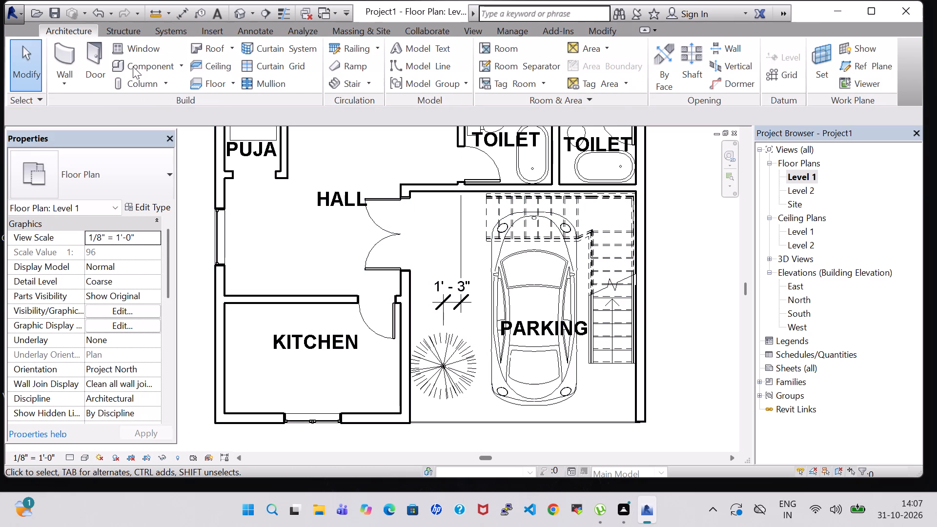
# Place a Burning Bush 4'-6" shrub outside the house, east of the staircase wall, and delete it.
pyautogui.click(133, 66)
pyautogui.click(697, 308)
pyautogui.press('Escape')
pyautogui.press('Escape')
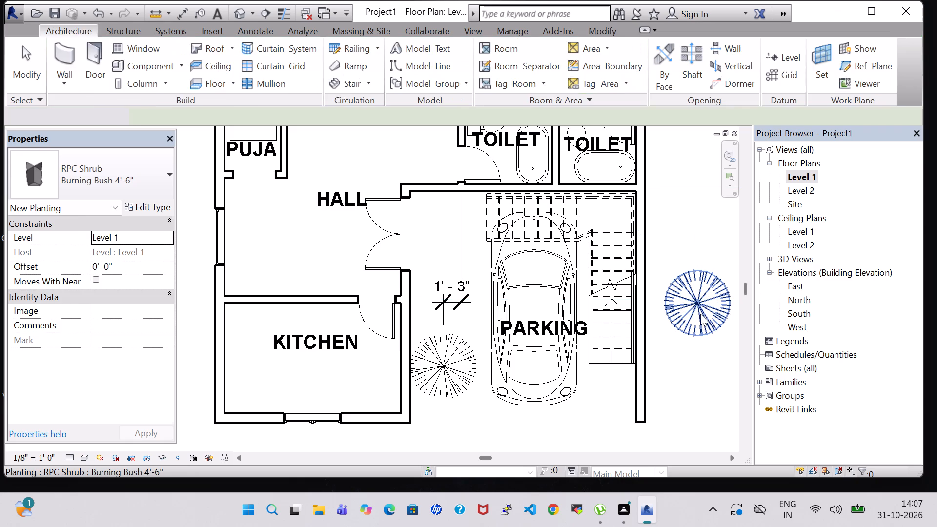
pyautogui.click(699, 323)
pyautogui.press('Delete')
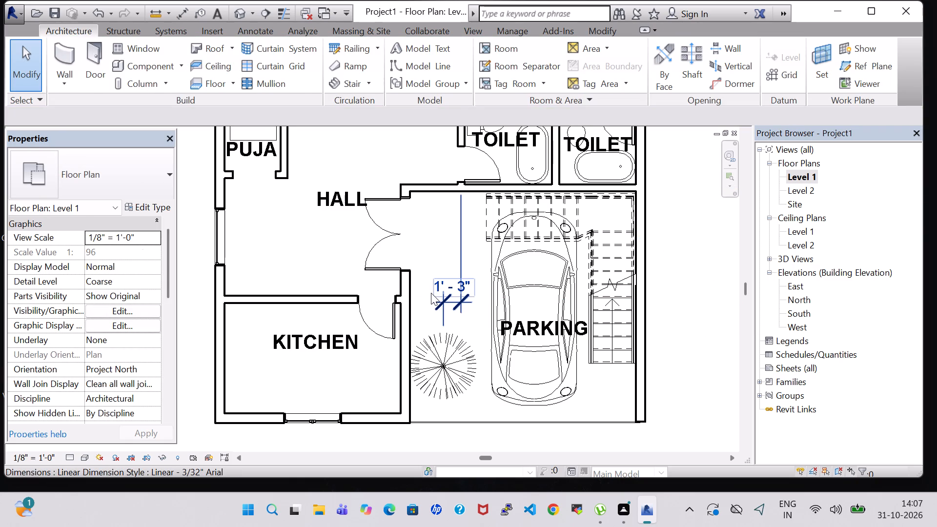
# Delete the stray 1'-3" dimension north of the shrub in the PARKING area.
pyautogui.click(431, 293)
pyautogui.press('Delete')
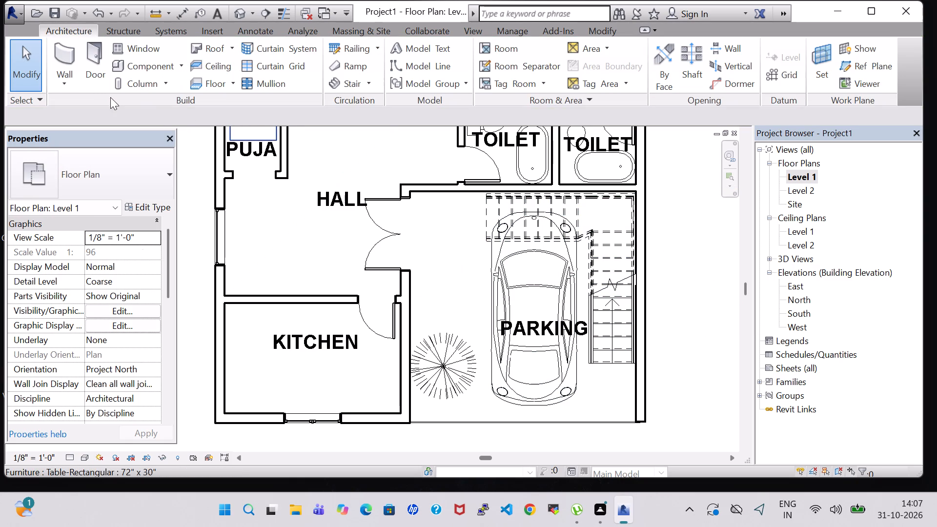
# Place a second Burning Bush 4'-6" shrub in PARKING, directly north of the first and in line with the kitchen's north wall.
pyautogui.click(129, 69)
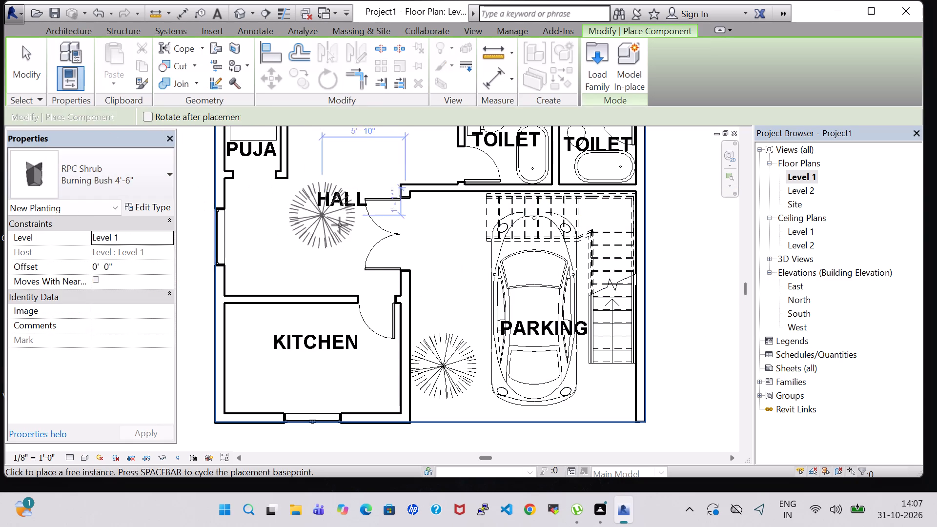
pyautogui.scroll(2, 434, 283)
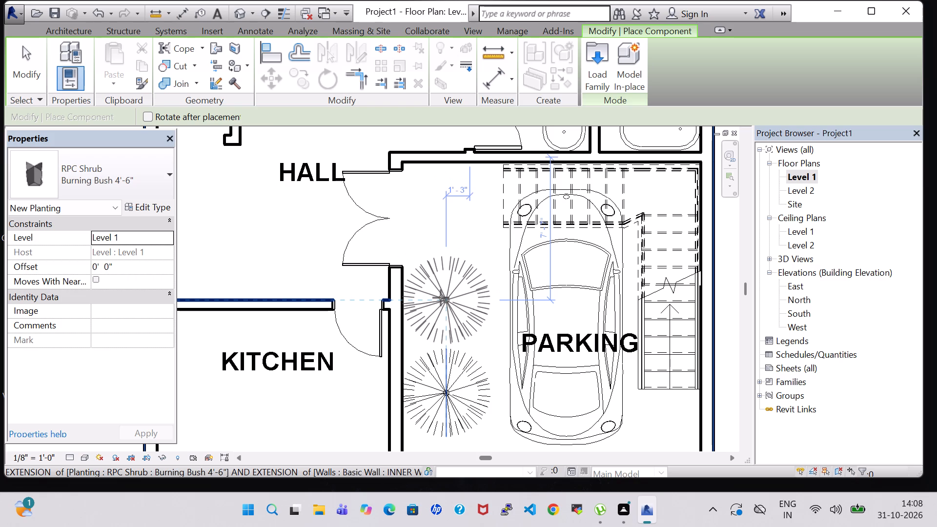
pyautogui.click(441, 298)
pyautogui.press('Escape')
pyautogui.press('Escape')
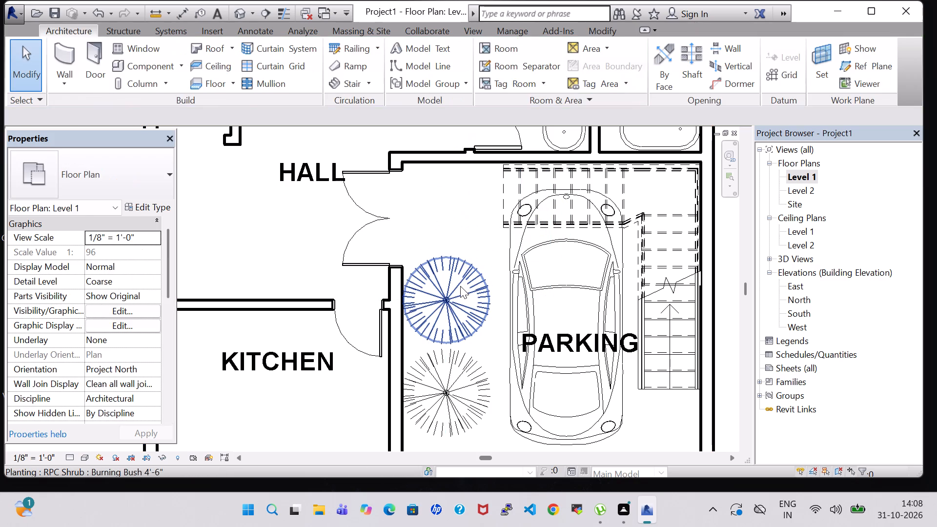
# Nudge the northern Burning Bush shrub in PARKING slightly east and south, closer to the other shrub.
pyautogui.click(460, 286)
pyautogui.press('Right')
pyautogui.press('Down')
pyautogui.press('Down')
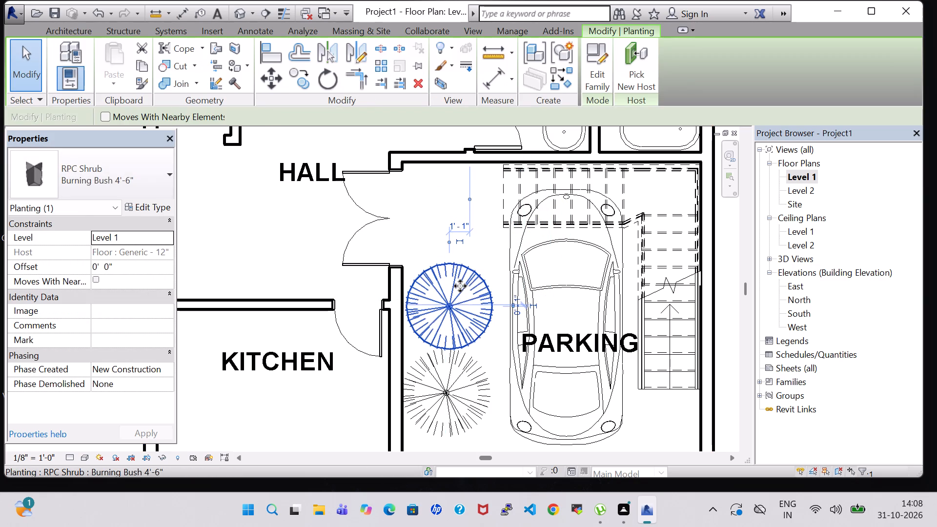
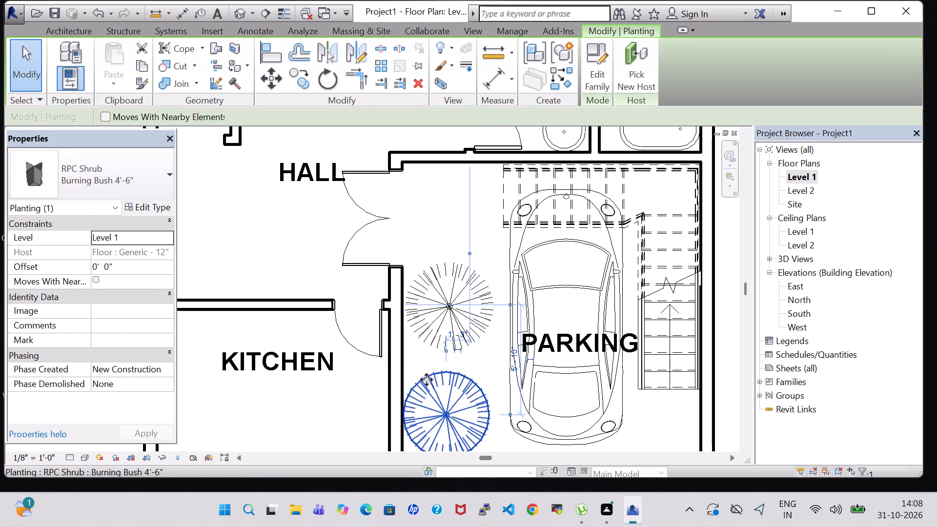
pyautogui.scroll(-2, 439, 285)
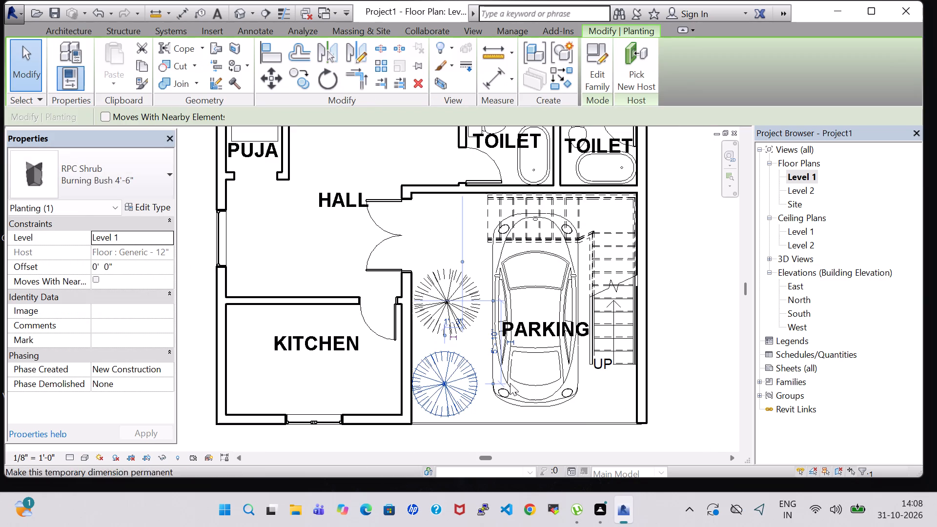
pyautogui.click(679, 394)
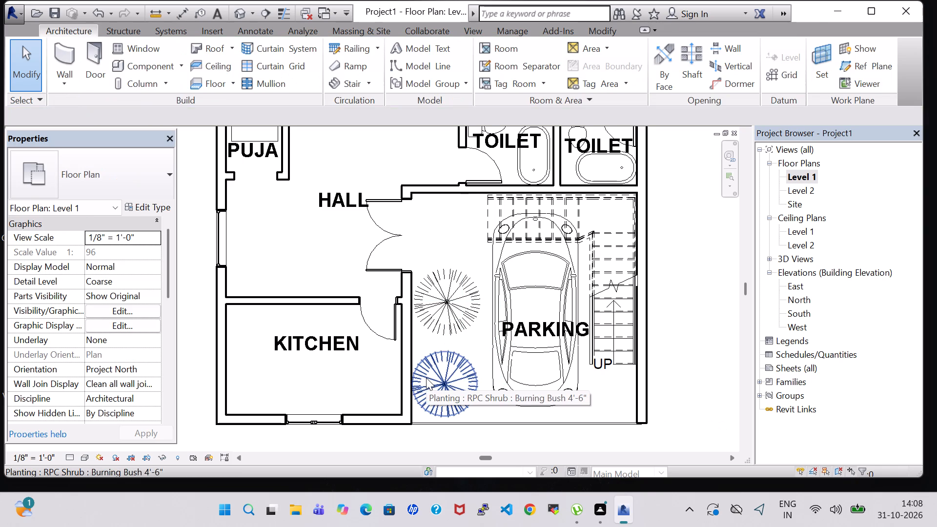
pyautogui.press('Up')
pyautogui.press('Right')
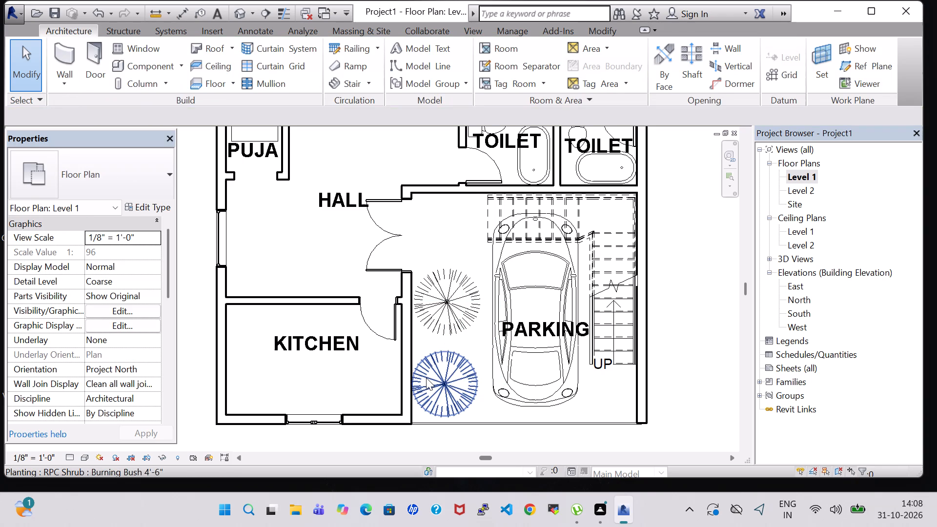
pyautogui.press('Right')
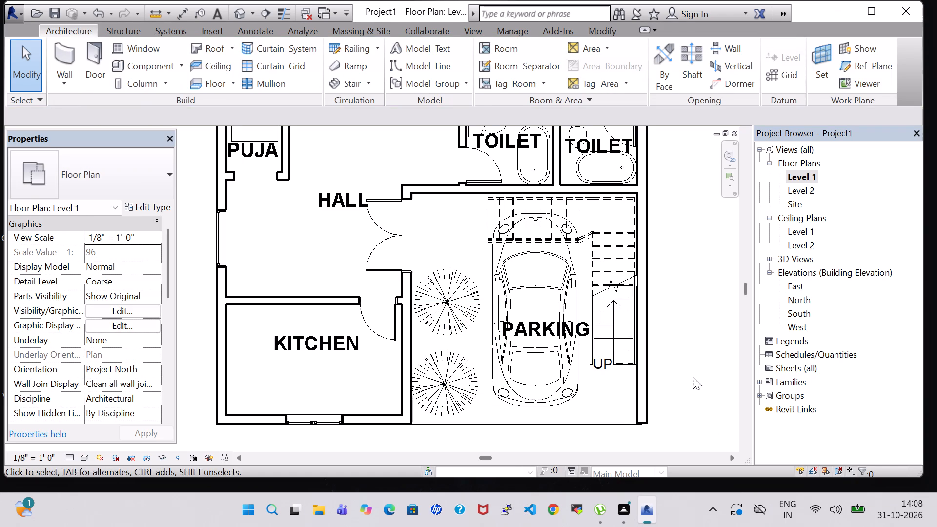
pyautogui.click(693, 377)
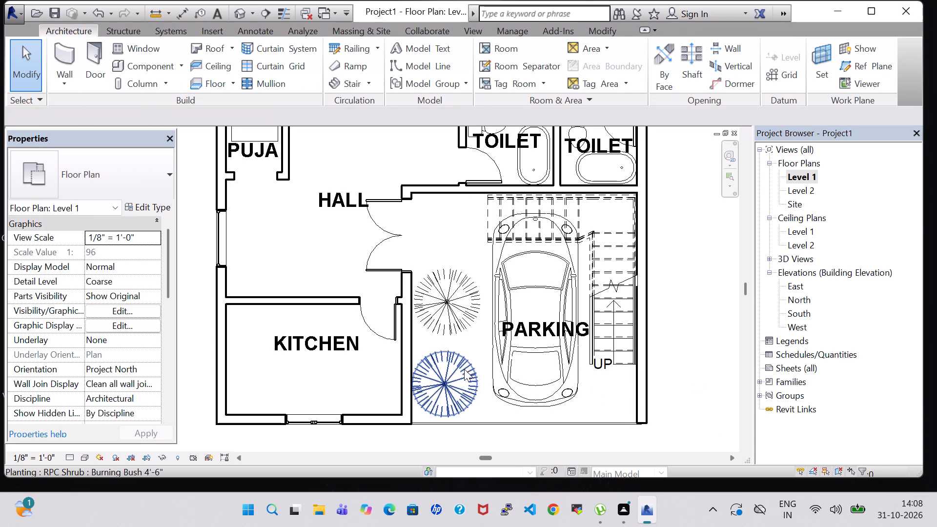
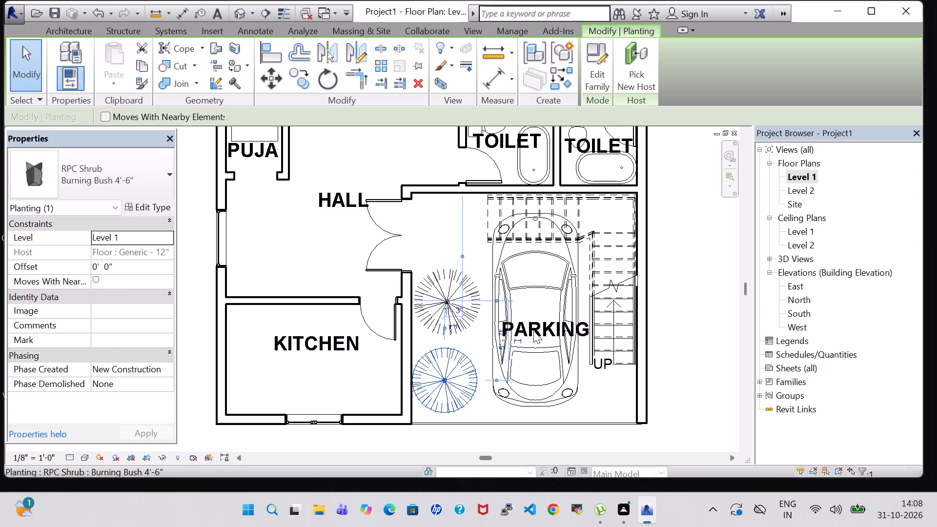
# Nudge the upper Burning Bush shrub beside the car slightly down toward the lower shrub and left toward the kitchen wall.
pyautogui.click(685, 323)
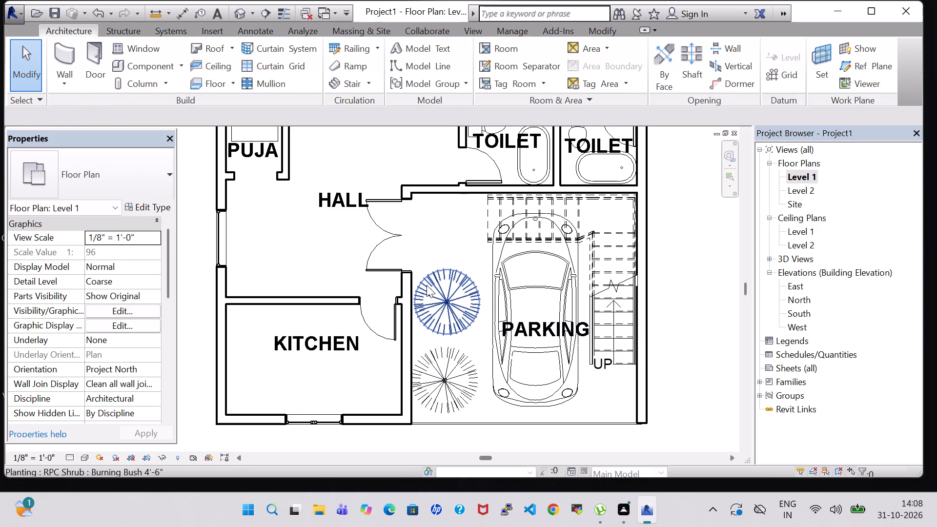
pyautogui.click(427, 285)
pyautogui.press('Down')
pyautogui.press('Down')
pyautogui.press('Down')
pyautogui.press('Up')
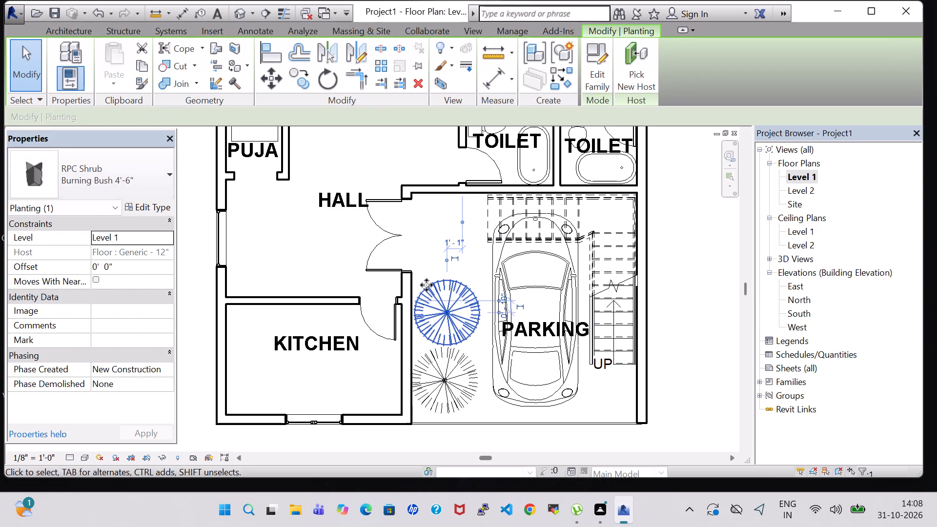
pyautogui.press('Left')
pyautogui.click(733, 293)
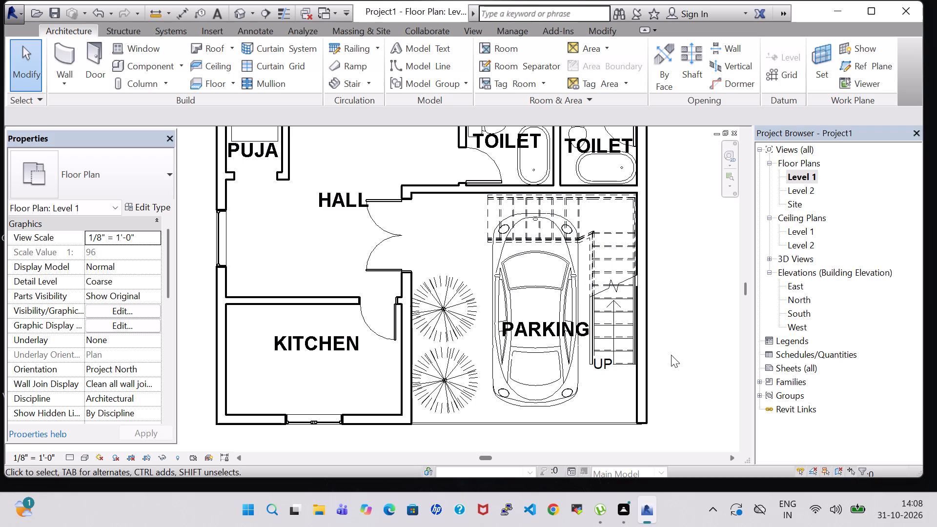
# Examine the shrubs, car and furnished rooms from several angles in the default 3D view.
pyautogui.scroll(-1, 661, 382)
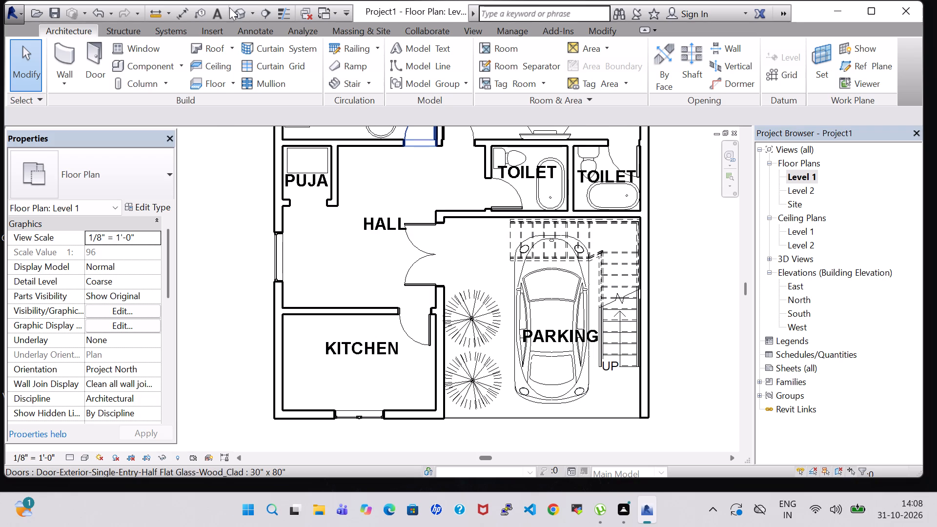
pyautogui.click(242, 12)
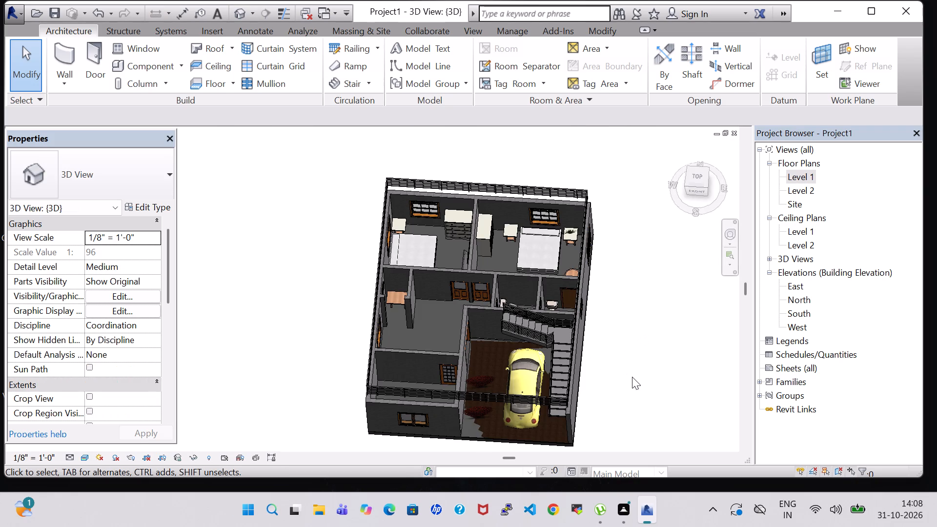
pyautogui.keyDown('shift'); pyautogui.moveTo(632, 377); pyautogui.dragTo(616, 268, button='middle'); pyautogui.keyUp('shift')
pyautogui.keyDown('shift'); pyautogui.moveTo(593, 334); pyautogui.dragTo(584, 337, button='middle'); pyautogui.keyUp('shift')
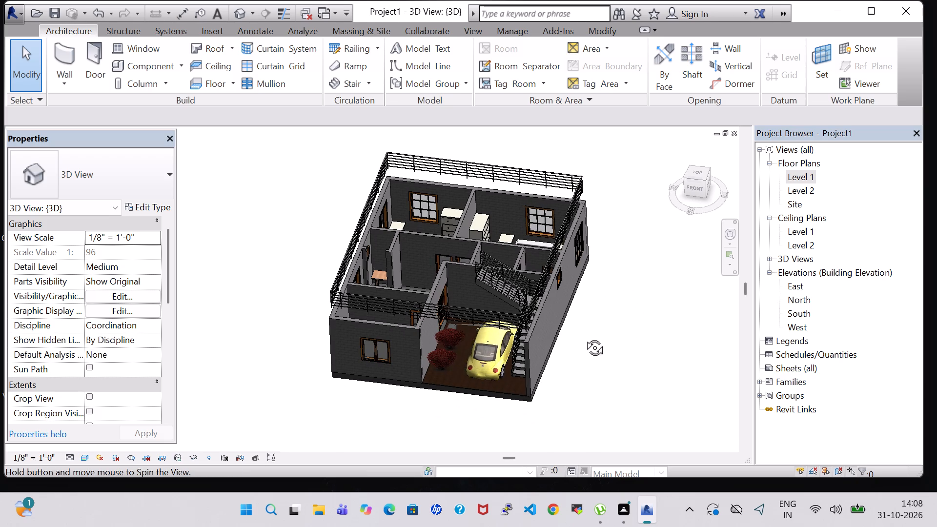
pyautogui.keyDown('shift'); pyautogui.moveTo(584, 337); pyautogui.dragTo(499, 376, button='middle'); pyautogui.keyUp('shift')
pyautogui.middleClick(357, 393)
pyautogui.middleClick(357, 393)
pyautogui.scroll(3, 357, 393)
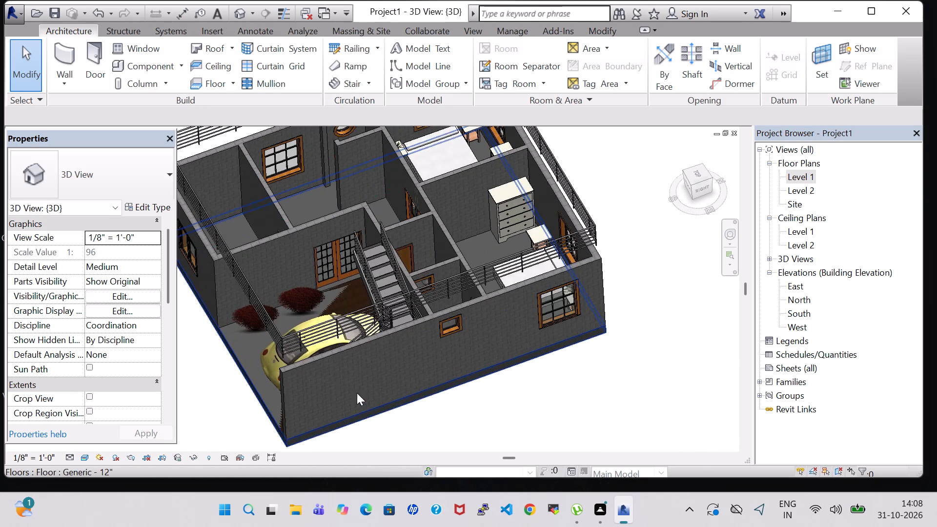
pyautogui.moveTo(386, 420); pyautogui.dragTo(442, 395, button='middle')
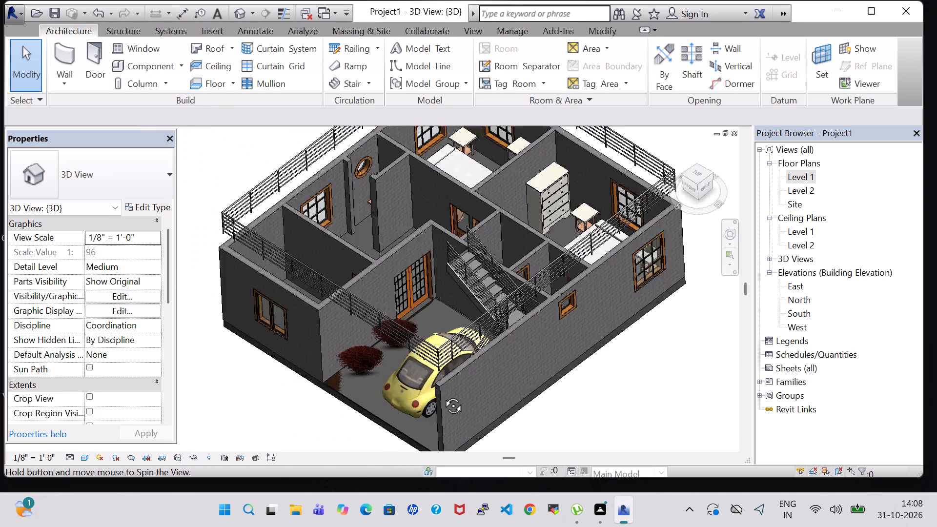
pyautogui.moveTo(442, 395); pyautogui.dragTo(486, 405, button='middle')
pyautogui.scroll(-3, 547, 398)
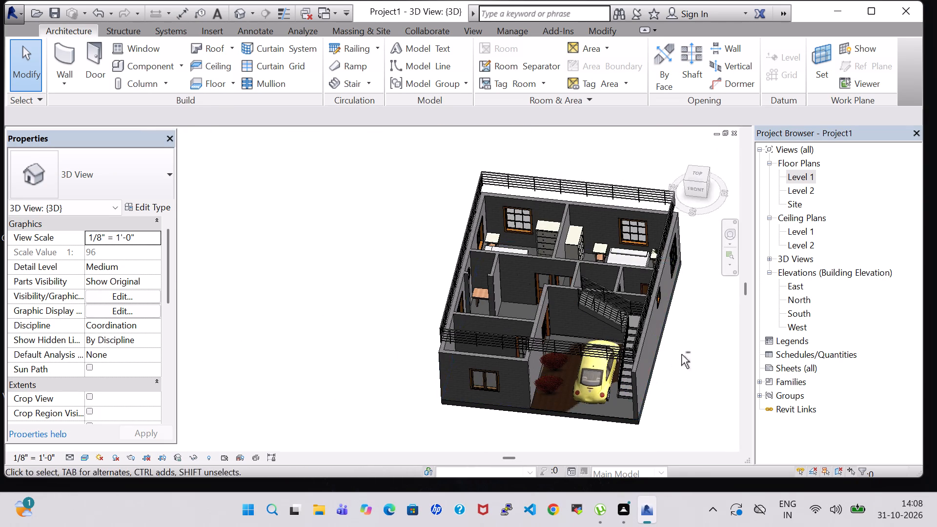
pyautogui.keyDown('shift'); pyautogui.moveTo(681, 354); pyautogui.dragTo(686, 398, button='middle'); pyautogui.keyUp('shift')
pyautogui.keyDown('shift'); pyautogui.middleClick(686, 398); pyautogui.keyUp('shift')
# Return to the Level 1 floor plan with the whole house in view.
pyautogui.tripleClick(795, 181)
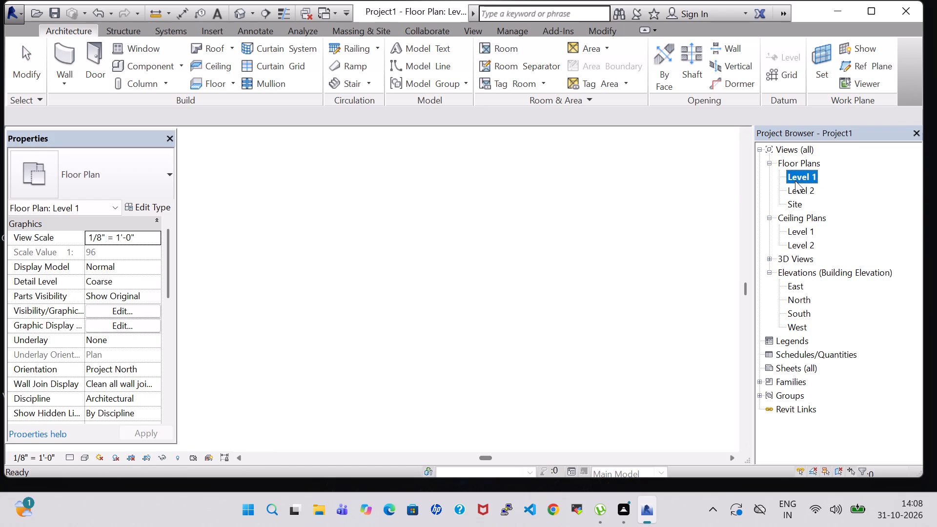
pyautogui.scroll(-4, 220, 211)
pyautogui.moveTo(516, 200); pyautogui.dragTo(531, 260, button='middle')
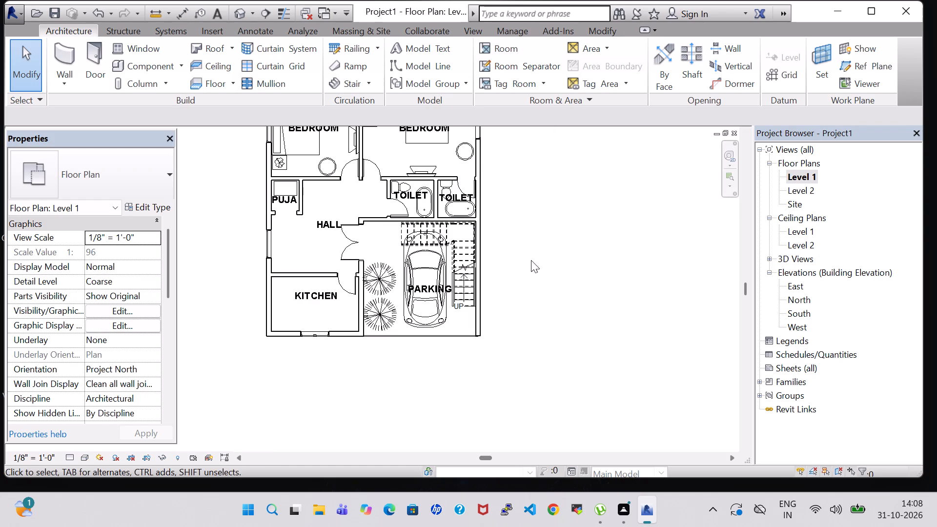
pyautogui.moveTo(531, 260); pyautogui.dragTo(543, 296, button='middle')
pyautogui.moveTo(510, 206); pyautogui.dragTo(607, 286, button='middle')
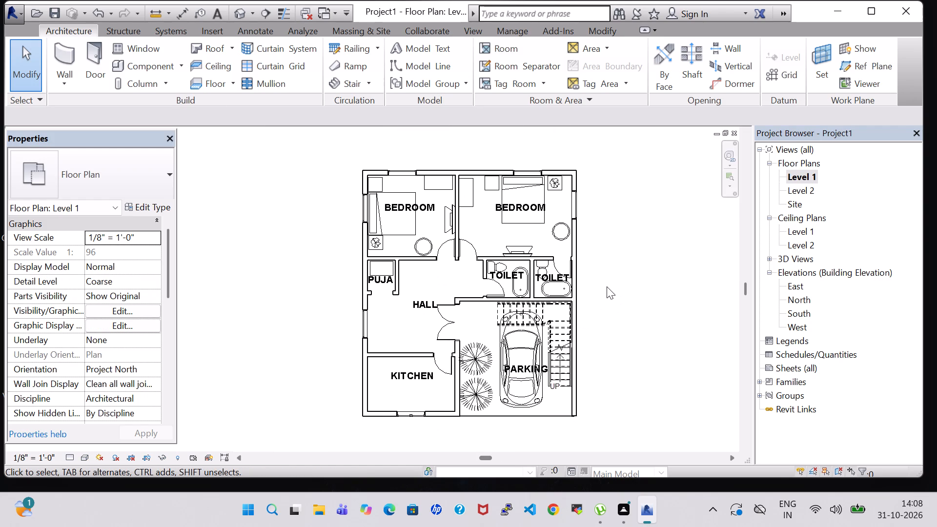
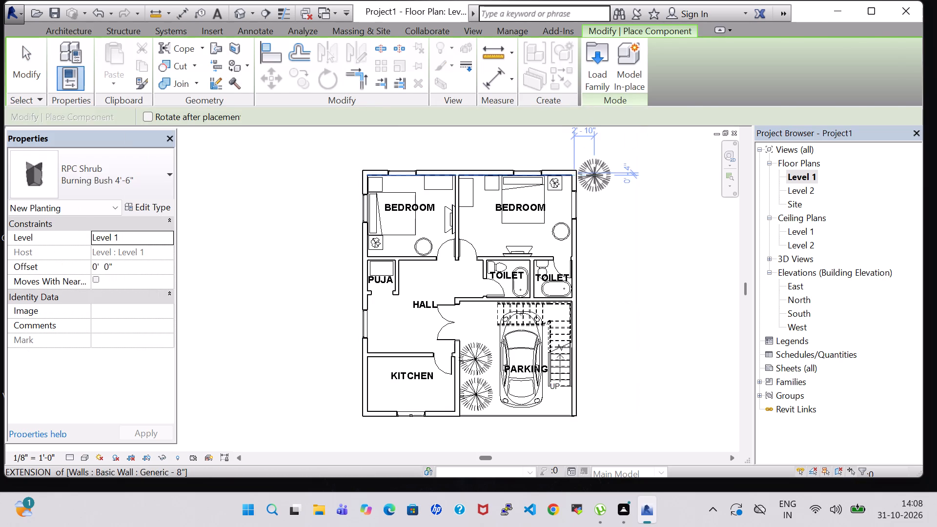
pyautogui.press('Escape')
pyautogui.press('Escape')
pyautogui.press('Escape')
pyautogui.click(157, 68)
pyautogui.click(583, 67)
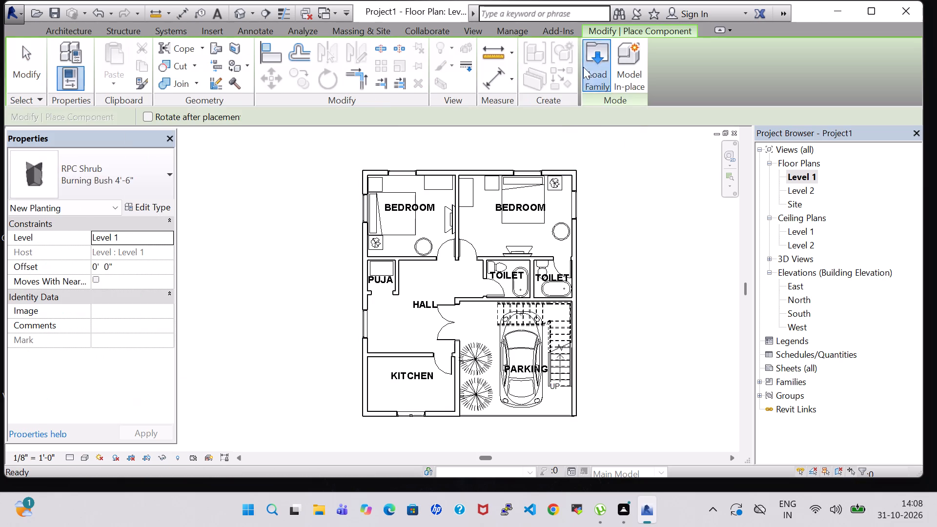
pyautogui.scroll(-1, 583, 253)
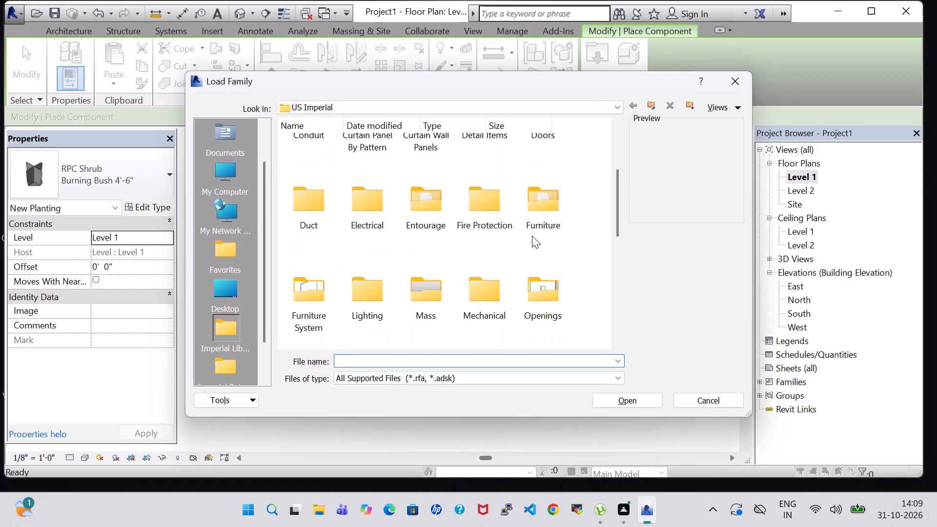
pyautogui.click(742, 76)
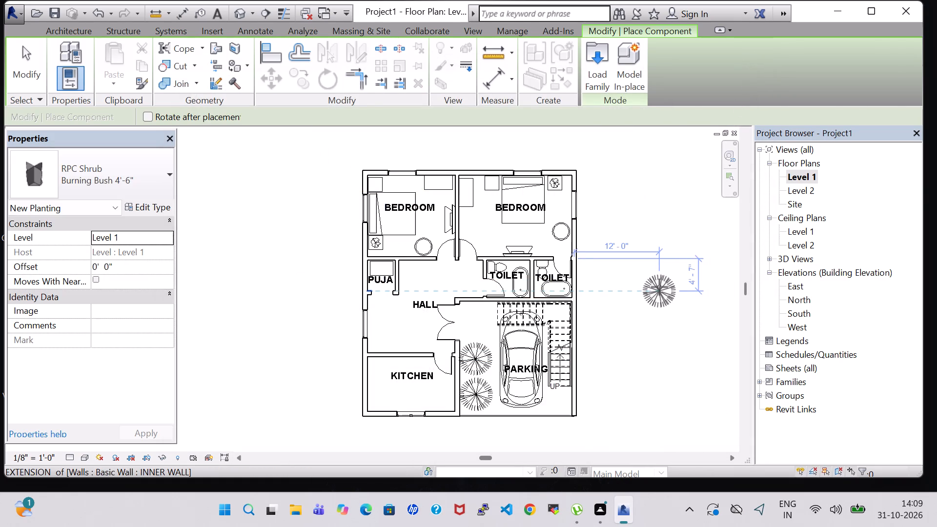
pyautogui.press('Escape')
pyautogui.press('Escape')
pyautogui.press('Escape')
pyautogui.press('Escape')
# Open the US Imperial family library to load another component family for the Level 1 plan.
pyautogui.click(145, 64)
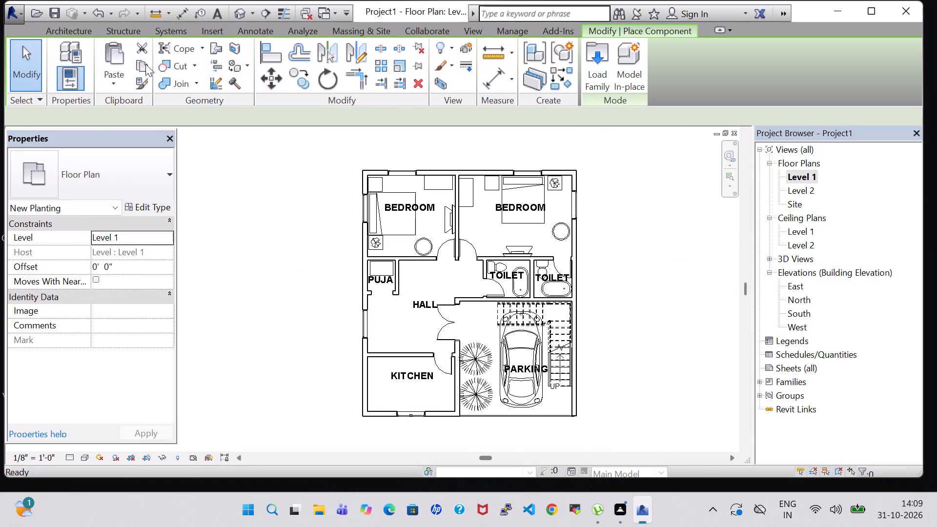
pyautogui.click(591, 63)
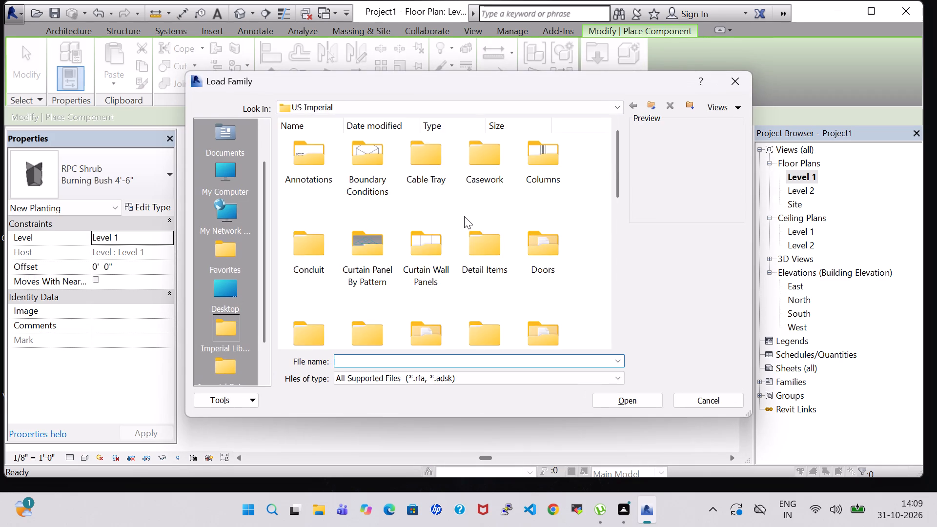
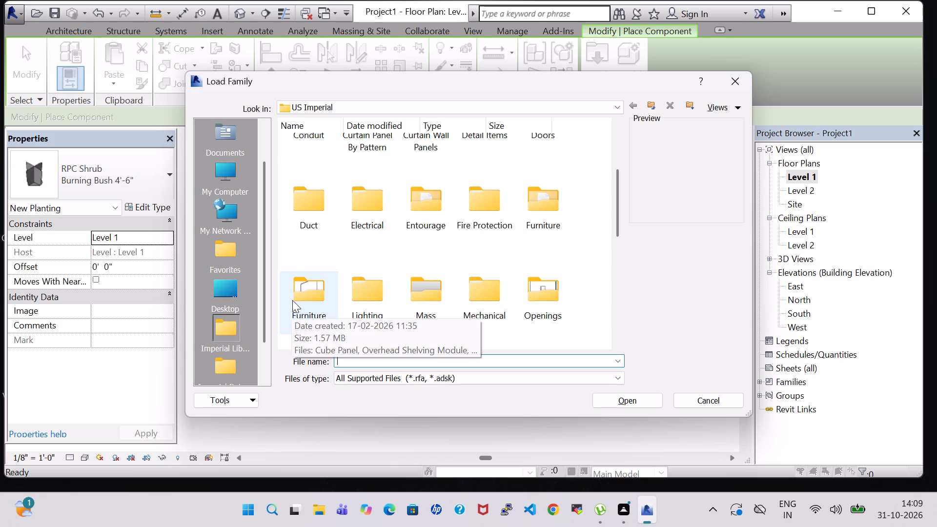
# Browse the US Imperial library to the Specialty Equipment folder to find another component family to load.
pyautogui.scroll(-1, 383, 238)
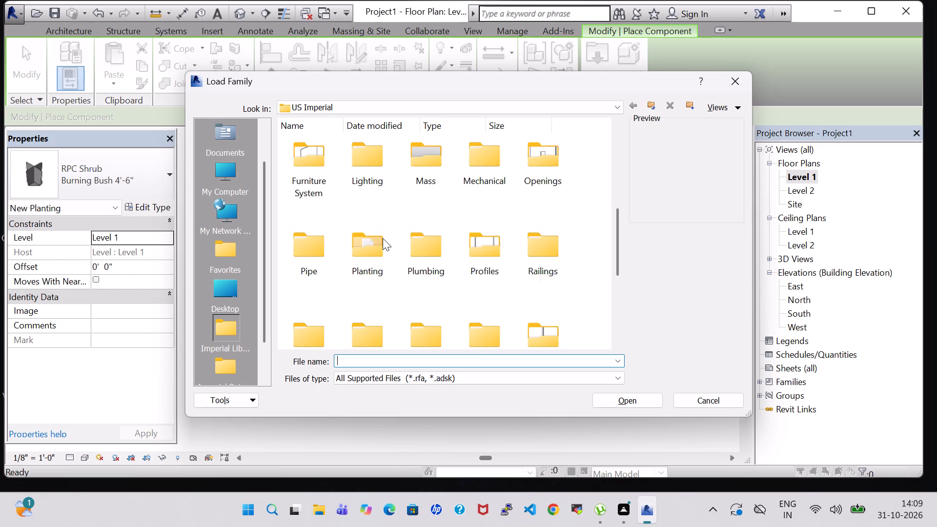
pyautogui.scroll(-1, 383, 238)
pyautogui.doubleClick(382, 227)
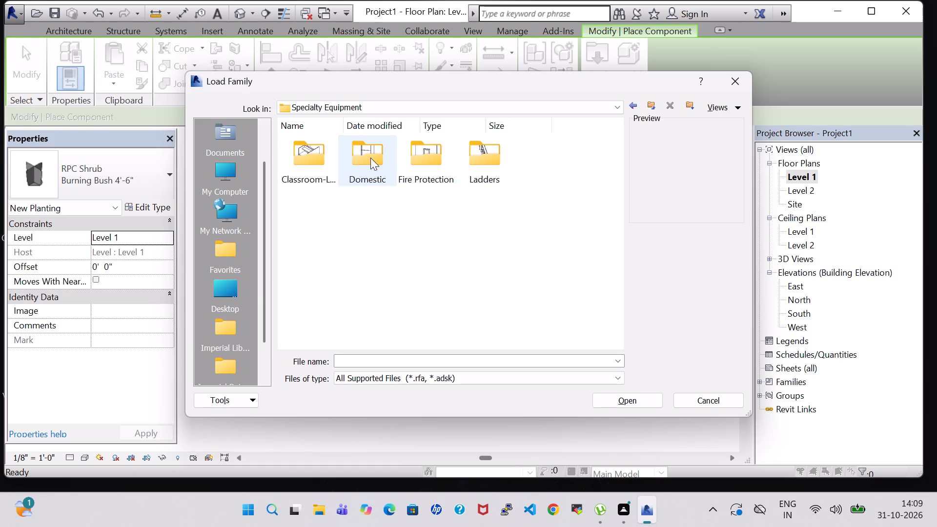
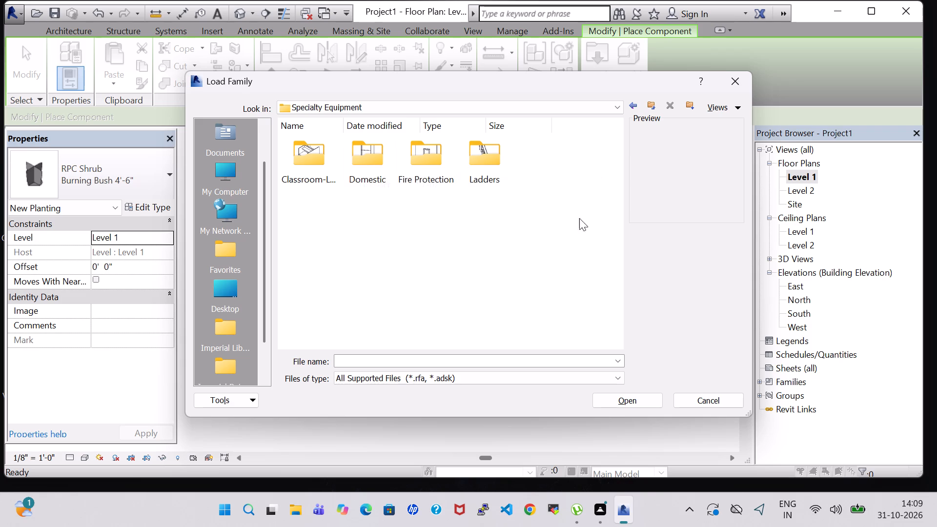
# Load the Kitchenette - Medium family from the Domestic folder of Specialty Equipment.
pyautogui.click(453, 247)
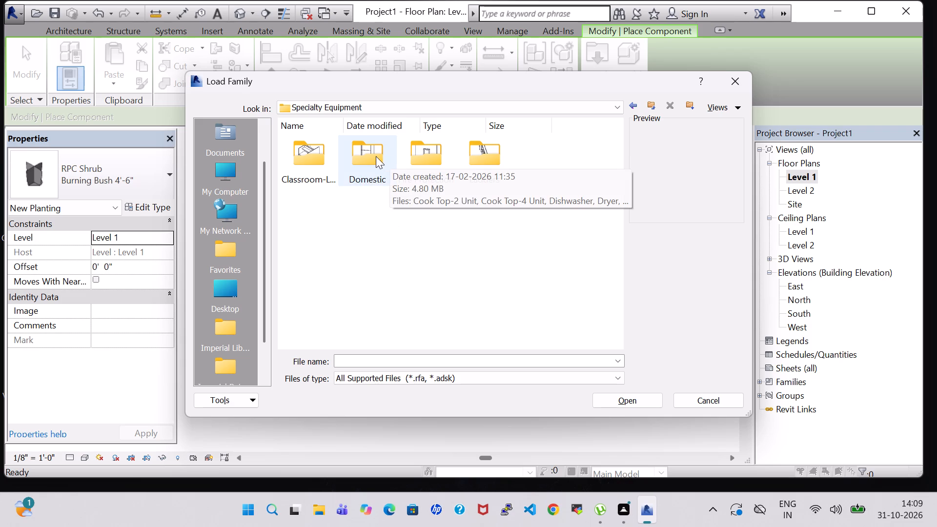
pyautogui.doubleClick(376, 156)
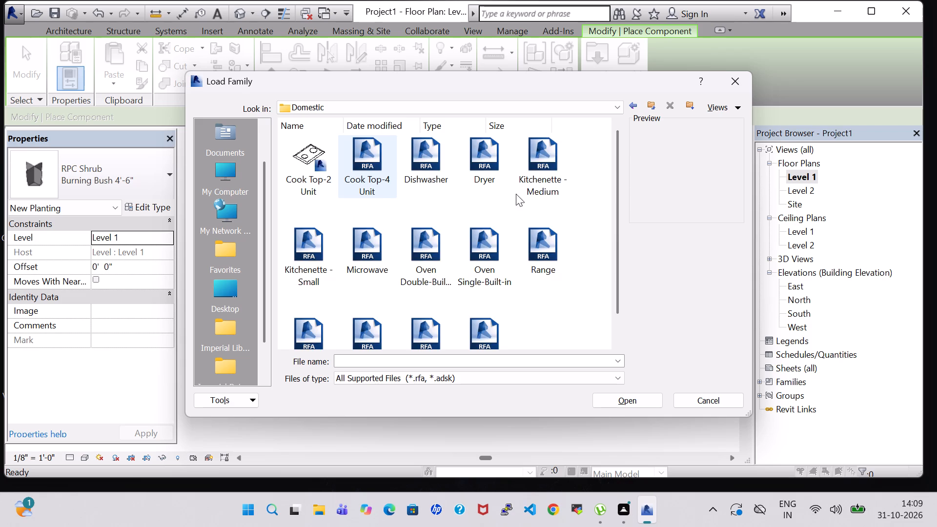
pyautogui.click(530, 170)
pyautogui.click(634, 402)
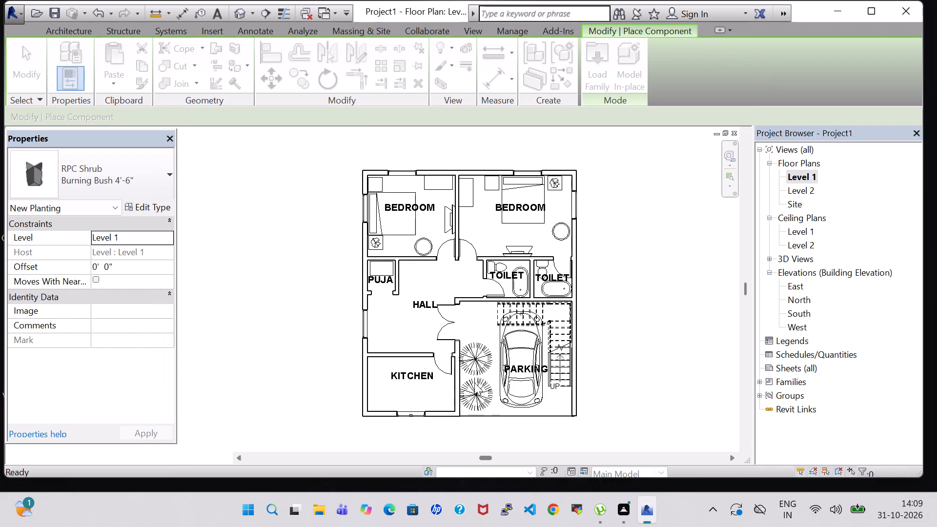
# Place the Kitchenette - Medium in the kitchen, rotated so its back runs along the exterior wall with the window, and finish placing components.
pyautogui.scroll(4, 393, 395)
pyautogui.press('space')
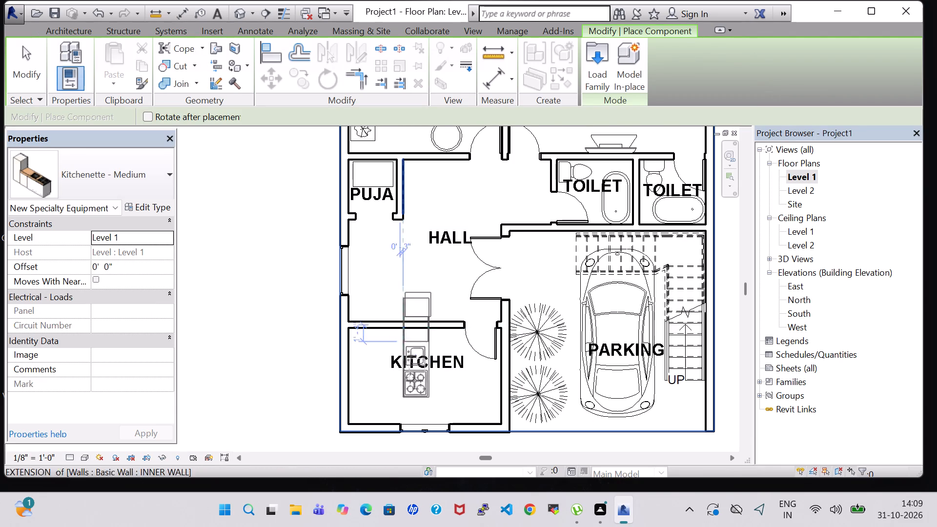
pyautogui.press('space')
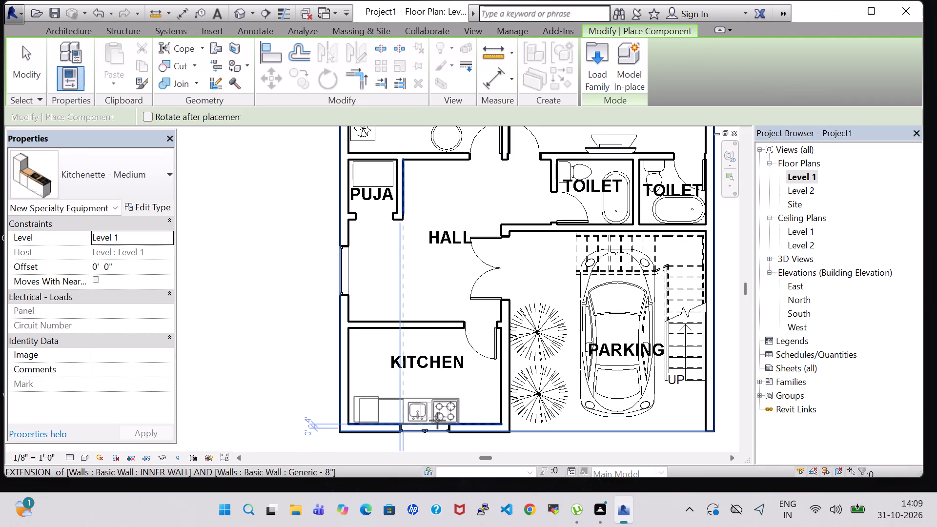
pyautogui.click(439, 421)
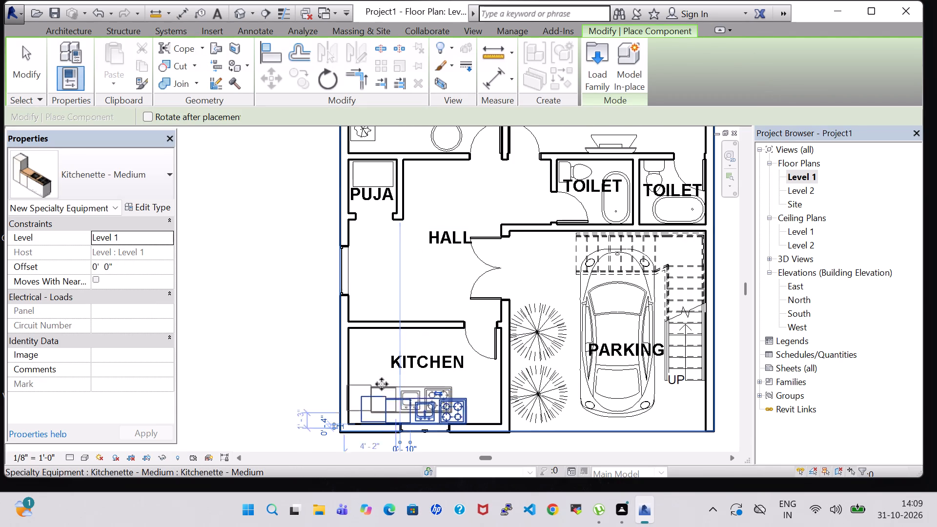
pyautogui.press('Escape')
pyautogui.press('Escape')
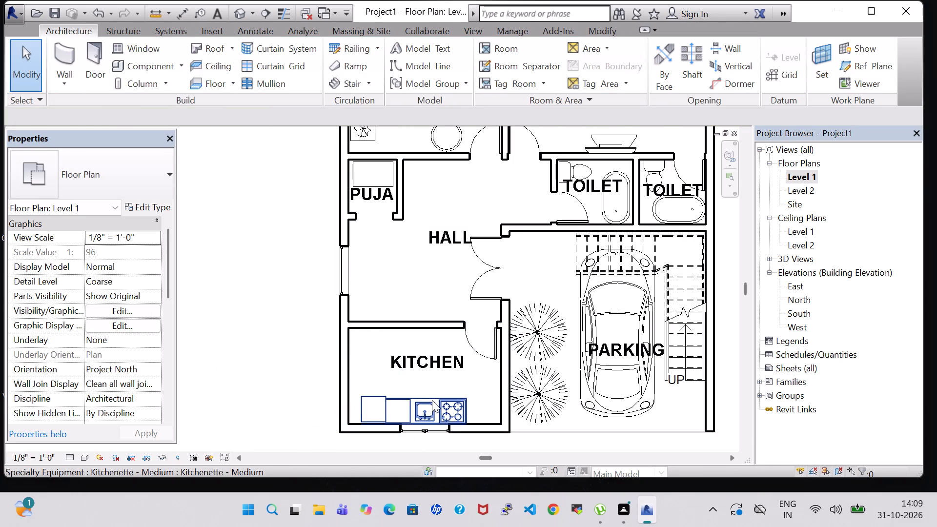
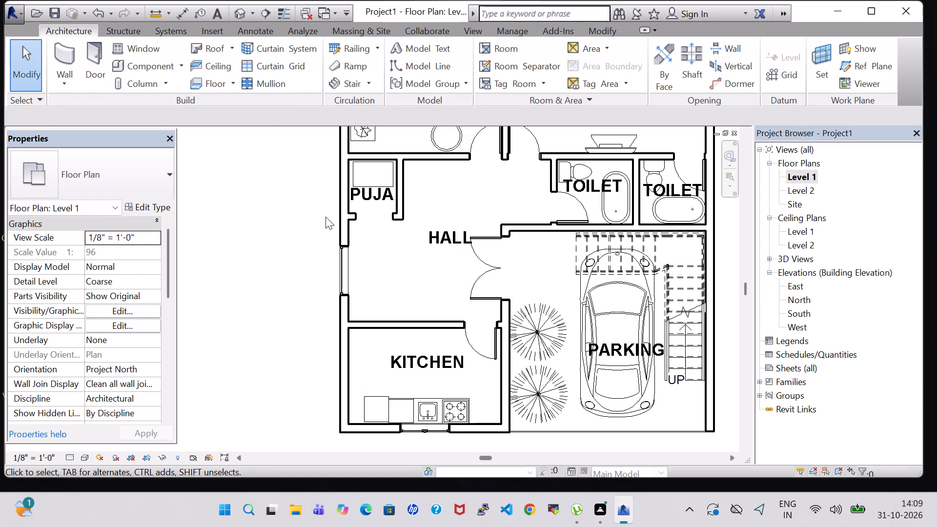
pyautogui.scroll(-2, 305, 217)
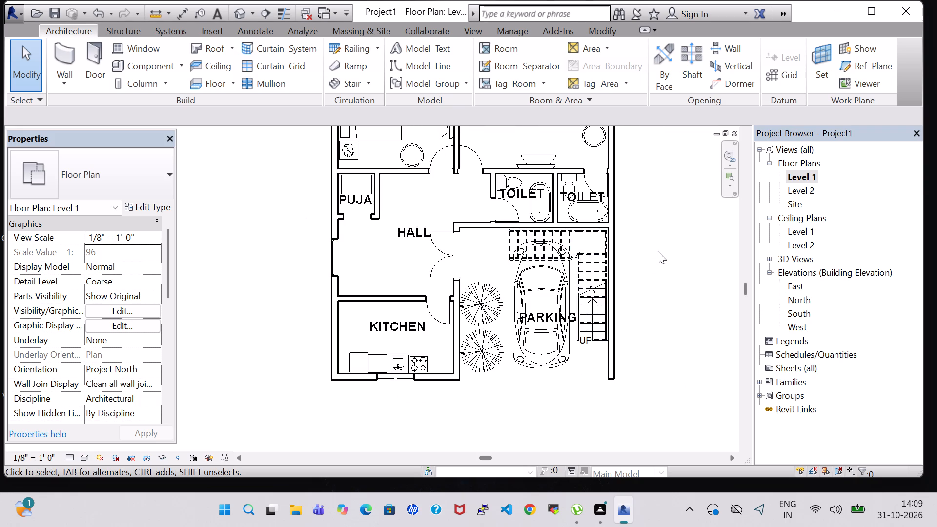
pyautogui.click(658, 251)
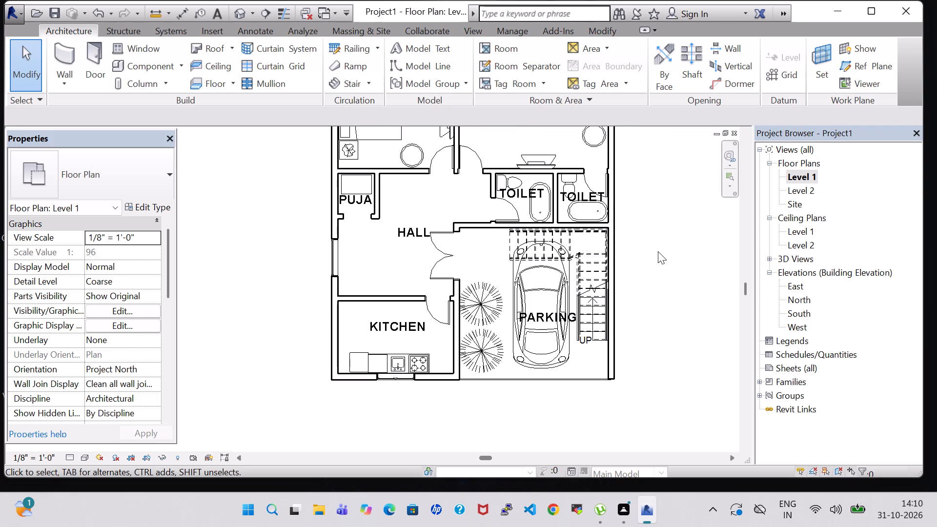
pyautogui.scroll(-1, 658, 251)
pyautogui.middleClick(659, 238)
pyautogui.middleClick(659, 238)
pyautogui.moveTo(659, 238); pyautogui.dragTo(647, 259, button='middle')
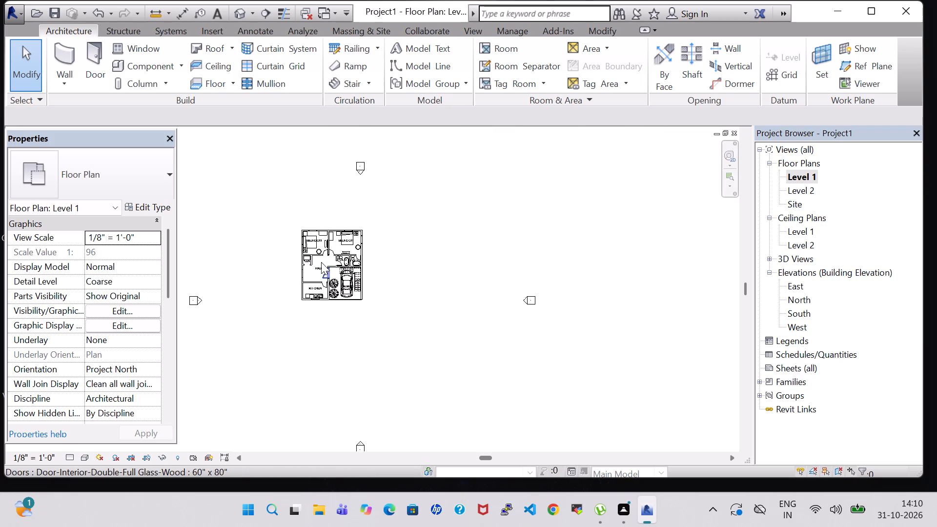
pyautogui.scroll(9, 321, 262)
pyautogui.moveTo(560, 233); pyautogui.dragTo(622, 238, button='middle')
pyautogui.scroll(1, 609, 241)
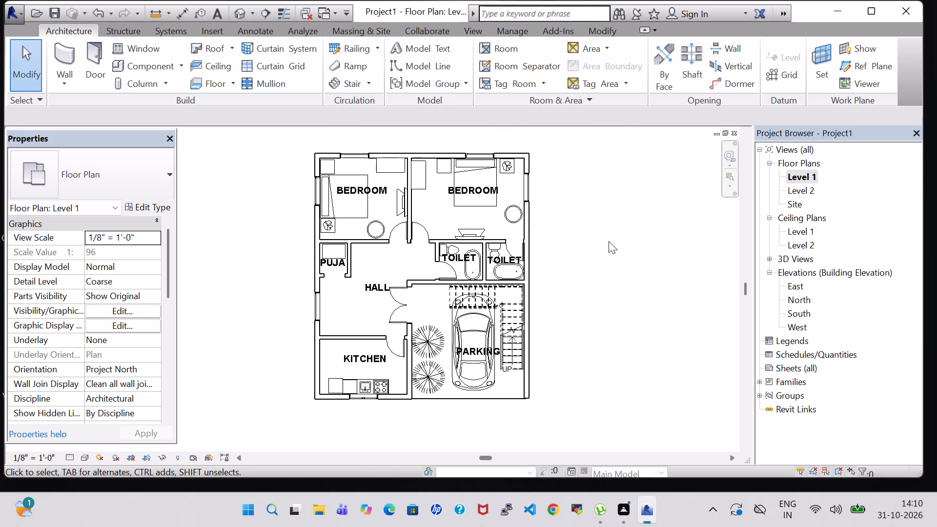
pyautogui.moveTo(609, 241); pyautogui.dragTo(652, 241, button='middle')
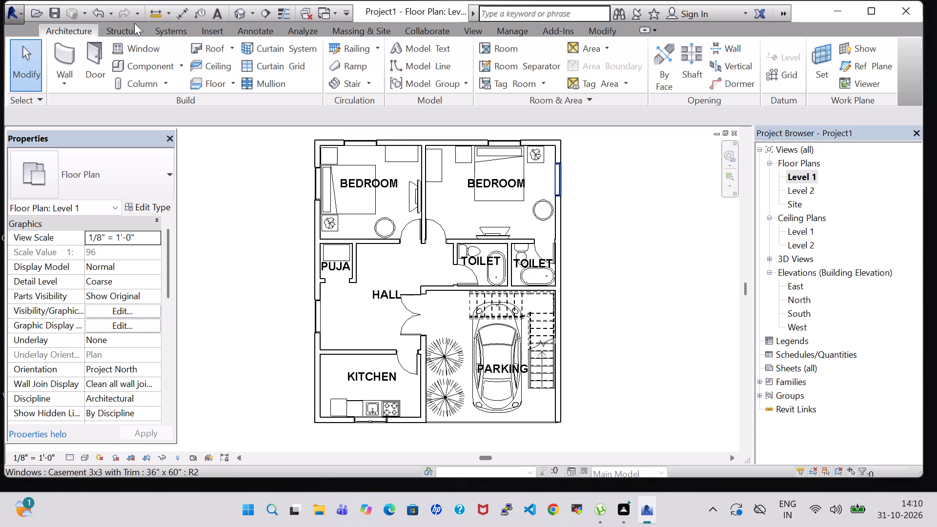
# In the 3D view, nudge the kitchen's Casement Dbl with Trim window up to a sill height of 4' 8".
pyautogui.click(238, 13)
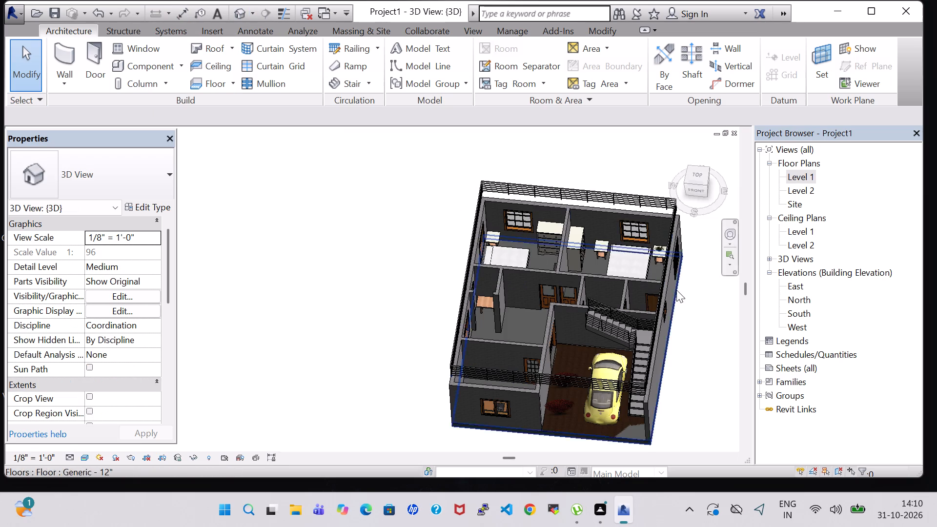
pyautogui.click(500, 408)
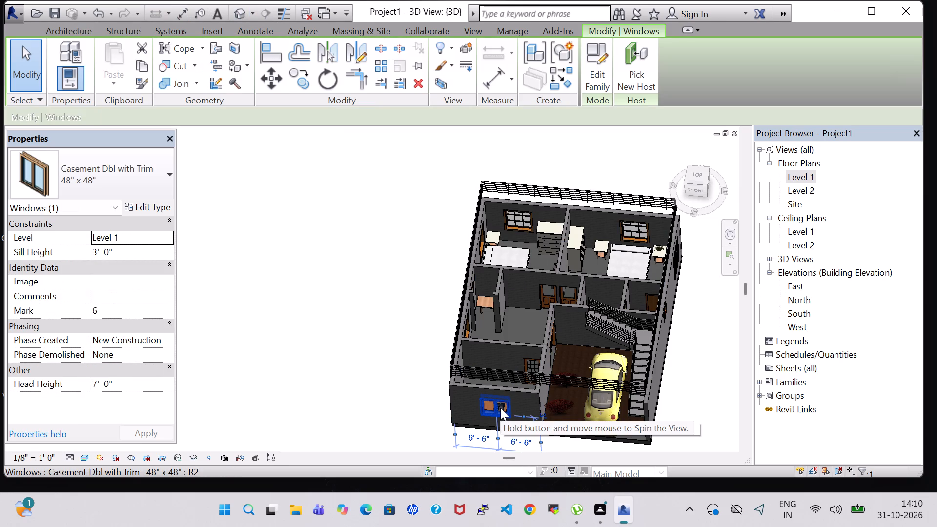
pyautogui.press('Up')
pyautogui.press('Up')
pyautogui.press('Up')
pyautogui.press('Up')
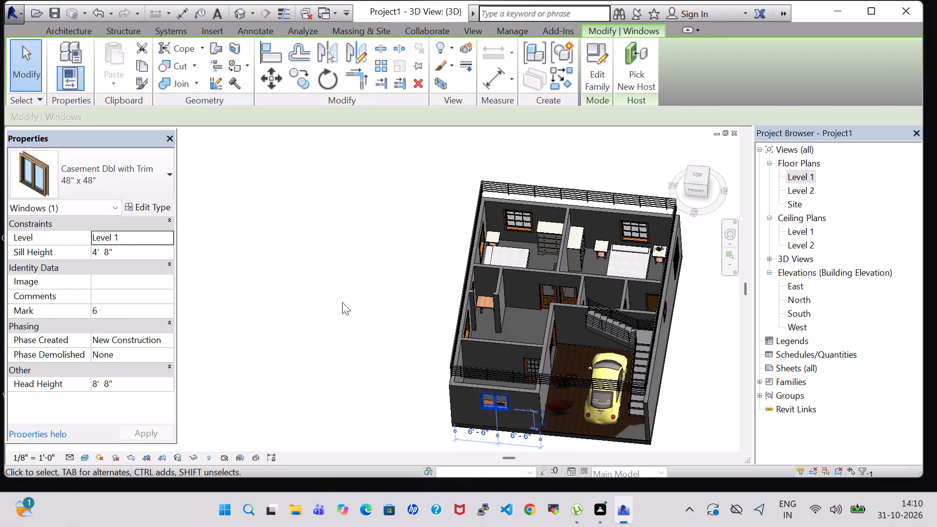
pyautogui.click(329, 302)
pyautogui.scroll(-2, 329, 302)
pyautogui.keyDown('shift'); pyautogui.moveTo(636, 267); pyautogui.dragTo(647, 318, button='middle'); pyautogui.keyUp('shift')
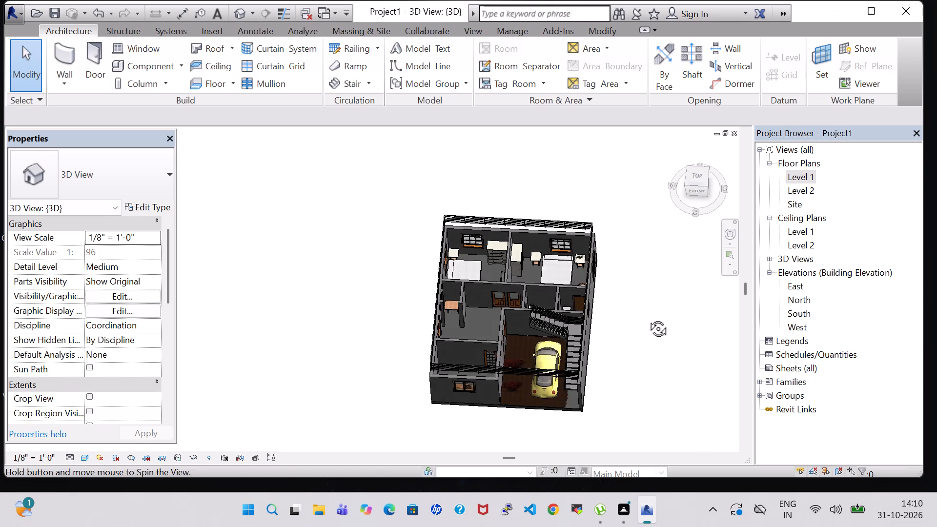
pyautogui.keyDown('shift'); pyautogui.moveTo(647, 318); pyautogui.dragTo(641, 389, button='middle'); pyautogui.keyUp('shift')
# Return to the Level 1 floor plan and start placing another component.
pyautogui.doubleClick(806, 179)
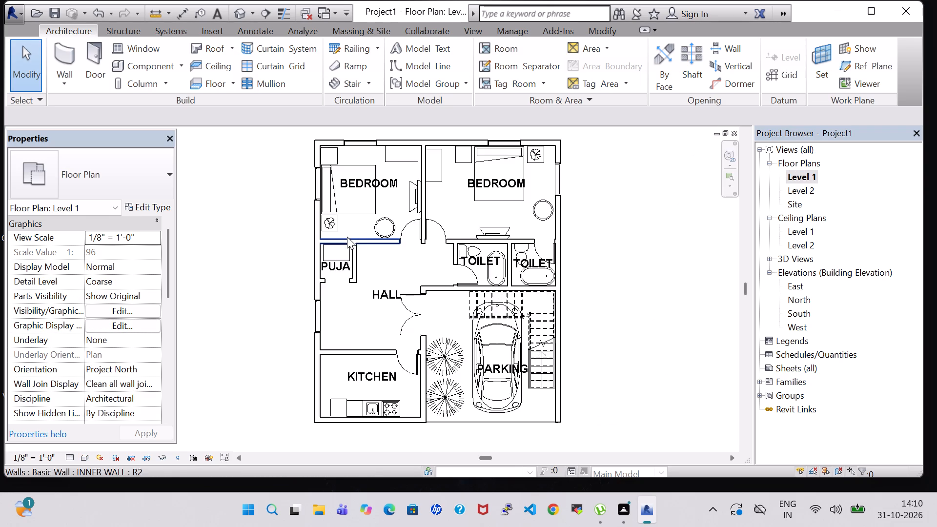
pyautogui.scroll(-1, 375, 239)
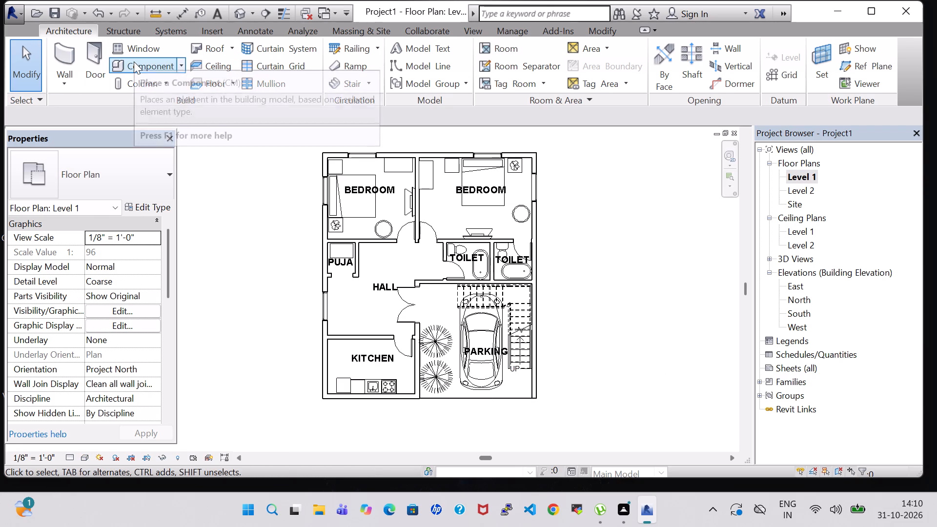
pyautogui.click(134, 61)
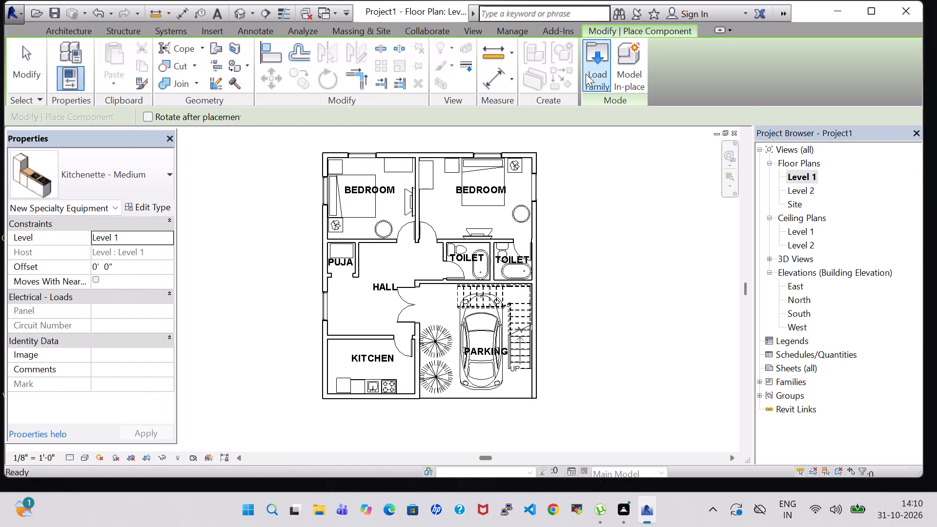
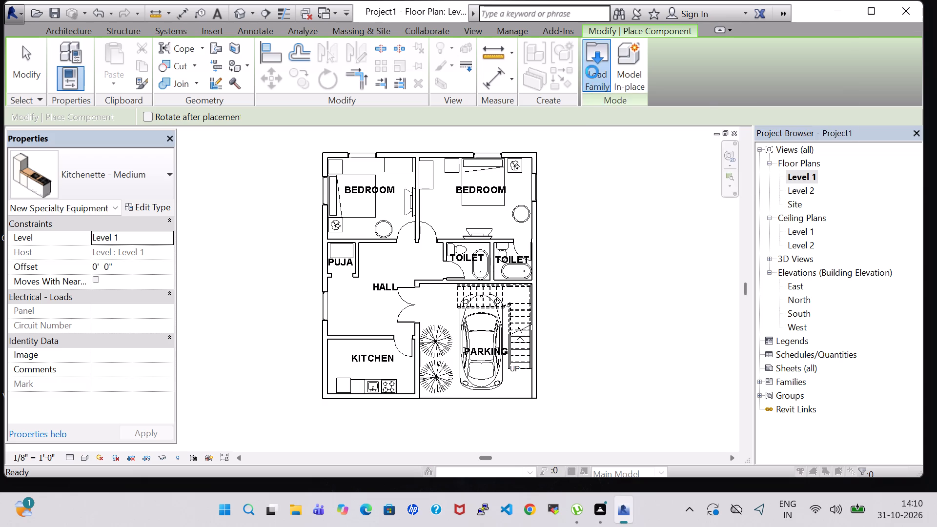
# Browse the US Imperial family library folders for another component family to load.
pyautogui.scroll(-1, 579, 243)
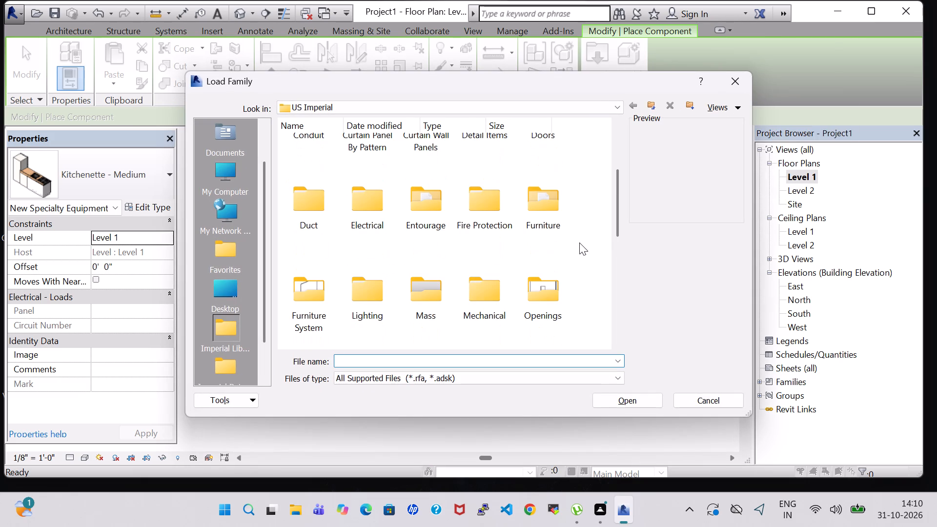
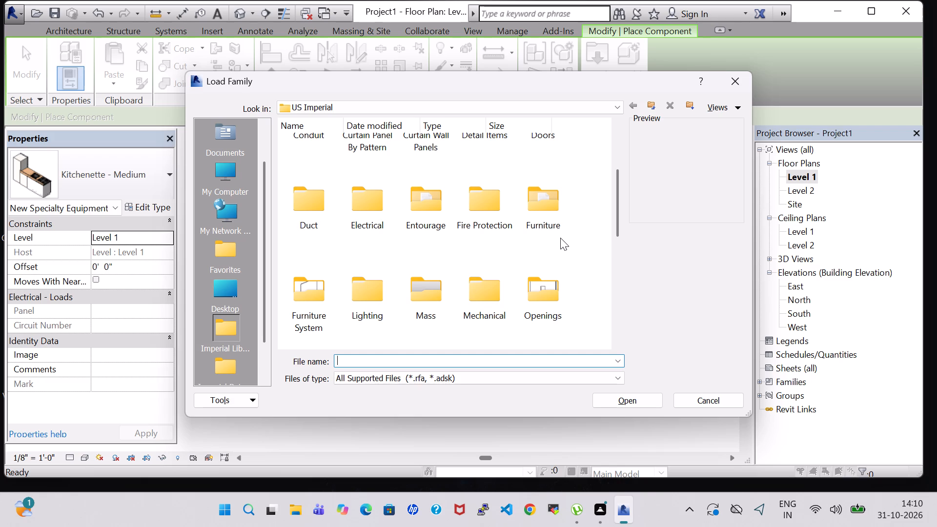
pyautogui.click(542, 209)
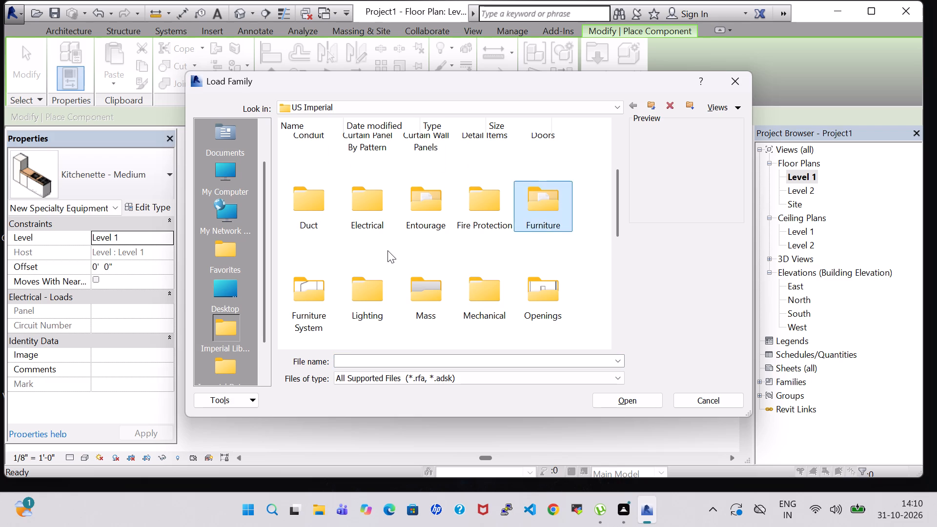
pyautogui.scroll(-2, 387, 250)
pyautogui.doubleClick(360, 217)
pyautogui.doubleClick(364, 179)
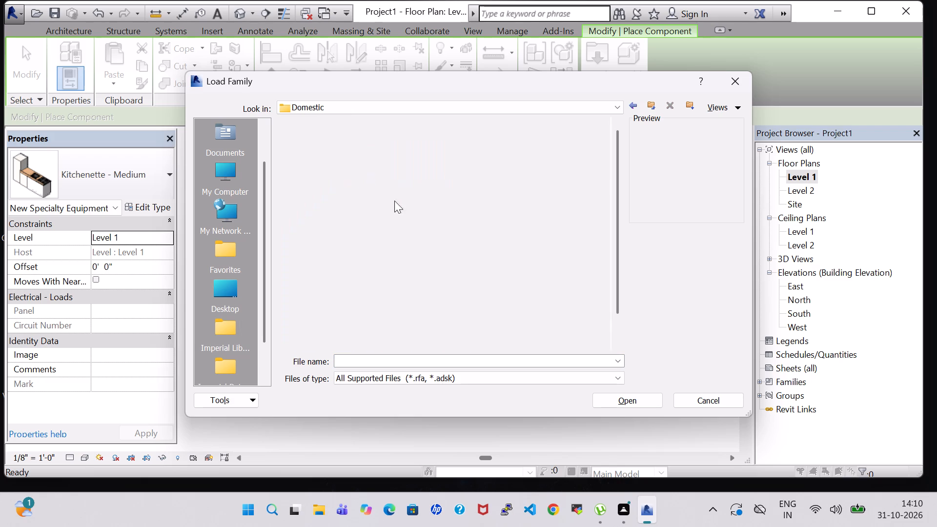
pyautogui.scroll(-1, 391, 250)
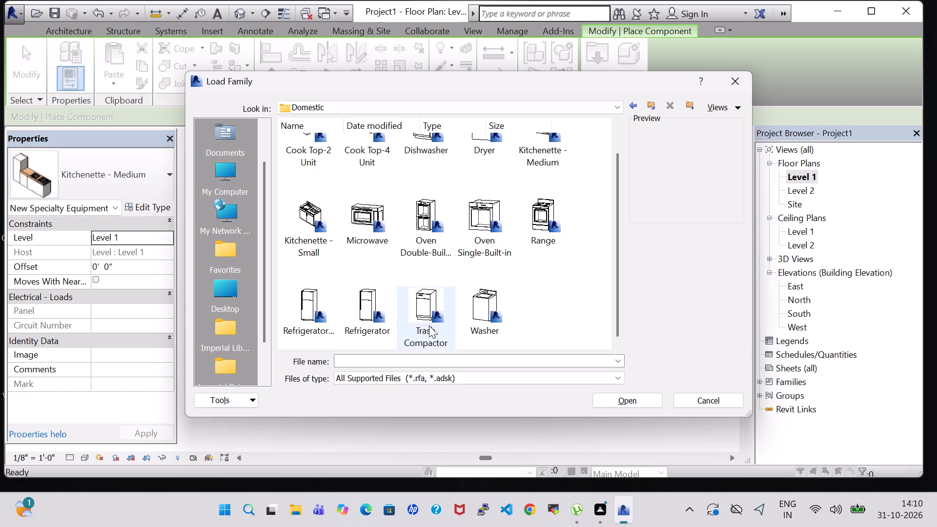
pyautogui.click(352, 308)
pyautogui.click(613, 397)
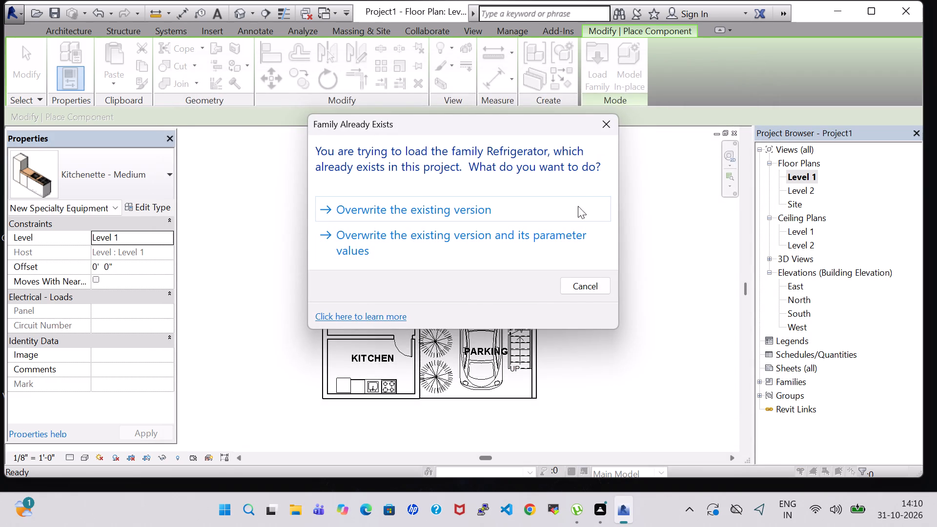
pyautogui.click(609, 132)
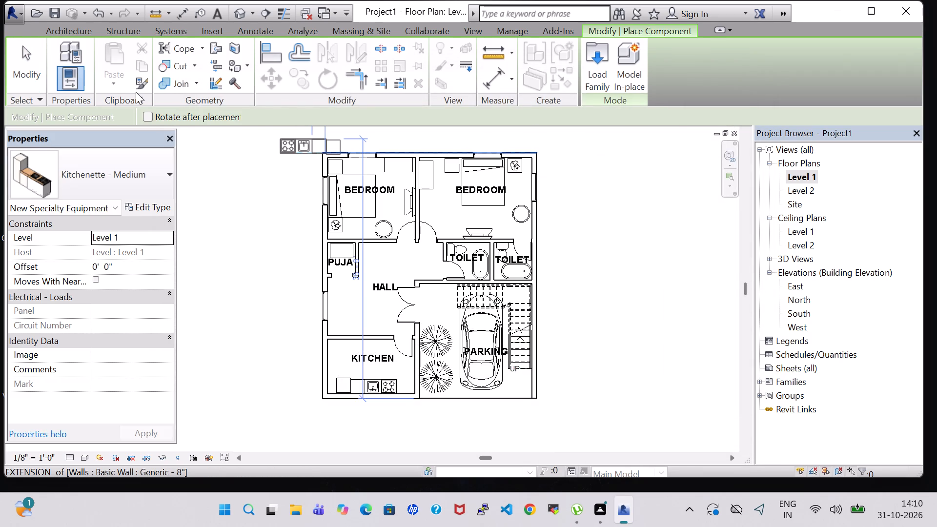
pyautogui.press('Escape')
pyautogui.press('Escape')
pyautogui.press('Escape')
# Load the Oven Double-Built-in family from the Domestic subfolder of Specialty Equipment in the US Imperial library.
pyautogui.click(134, 65)
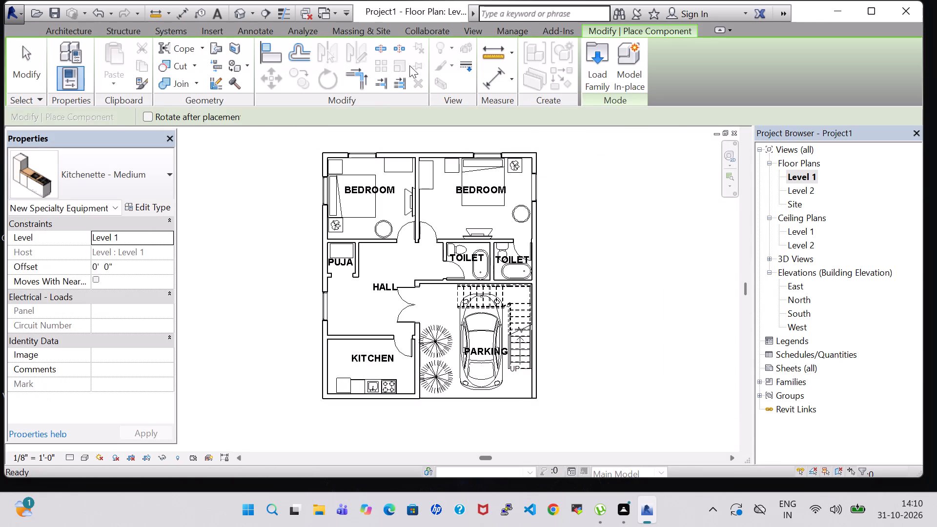
pyautogui.click(593, 65)
pyautogui.scroll(-1, 517, 238)
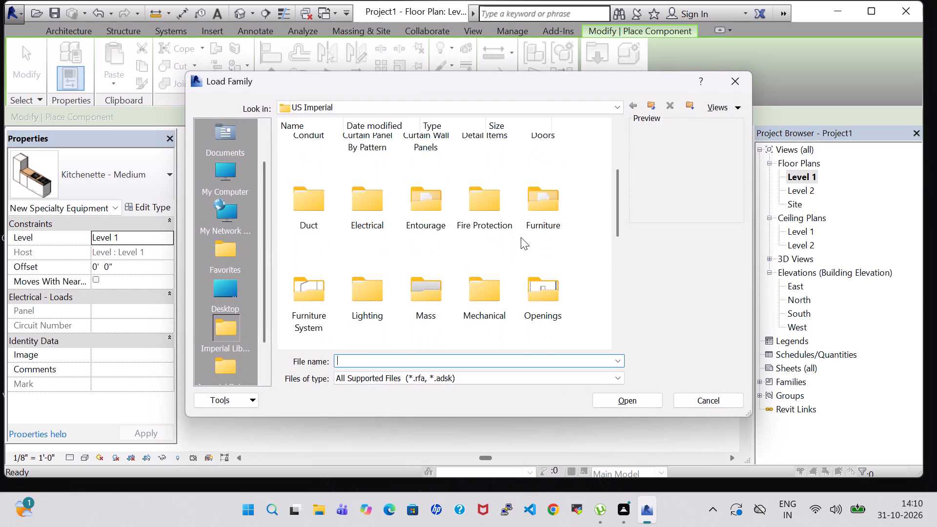
pyautogui.scroll(-1, 521, 237)
pyautogui.scroll(-1, 389, 242)
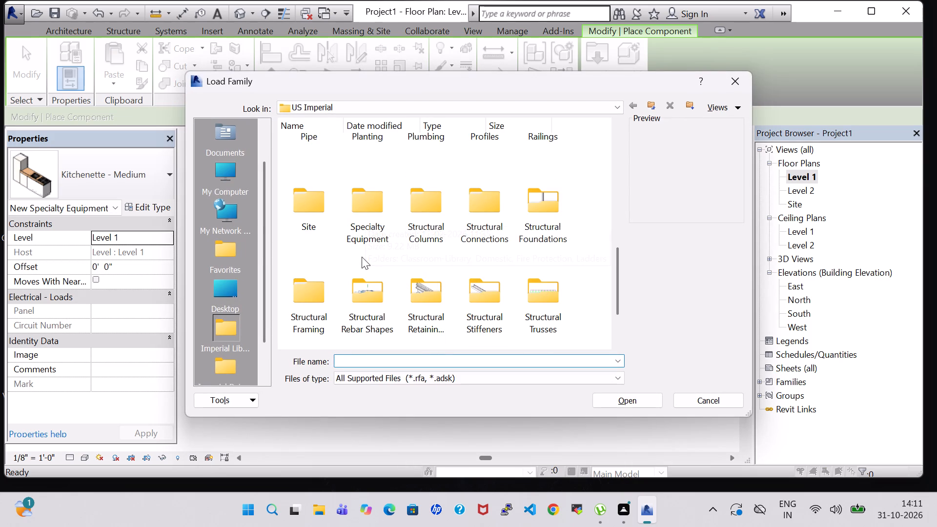
pyautogui.scroll(-1, 379, 236)
pyautogui.scroll(1, 377, 230)
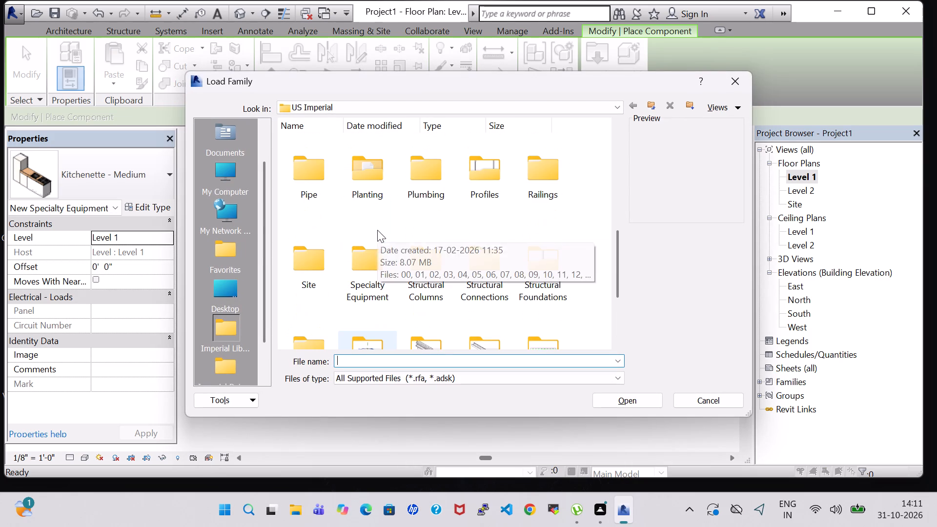
pyautogui.doubleClick(375, 265)
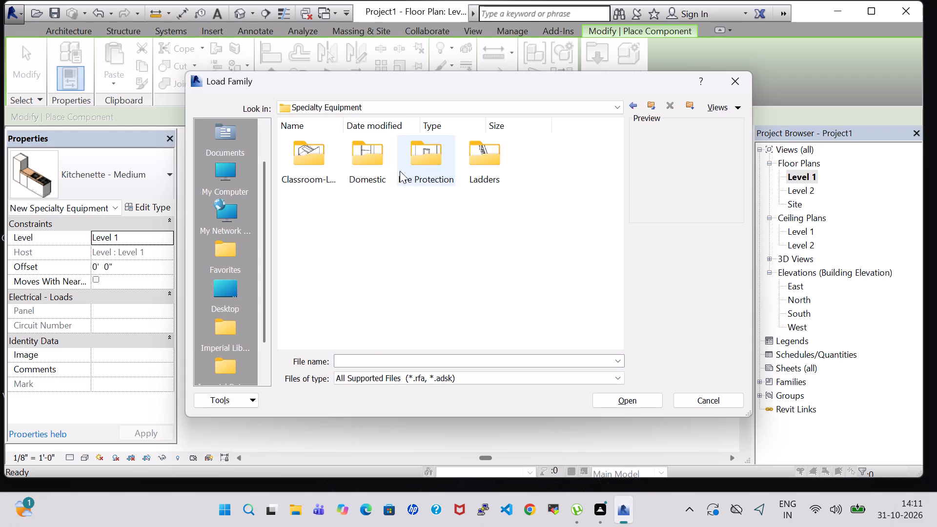
pyautogui.doubleClick(367, 158)
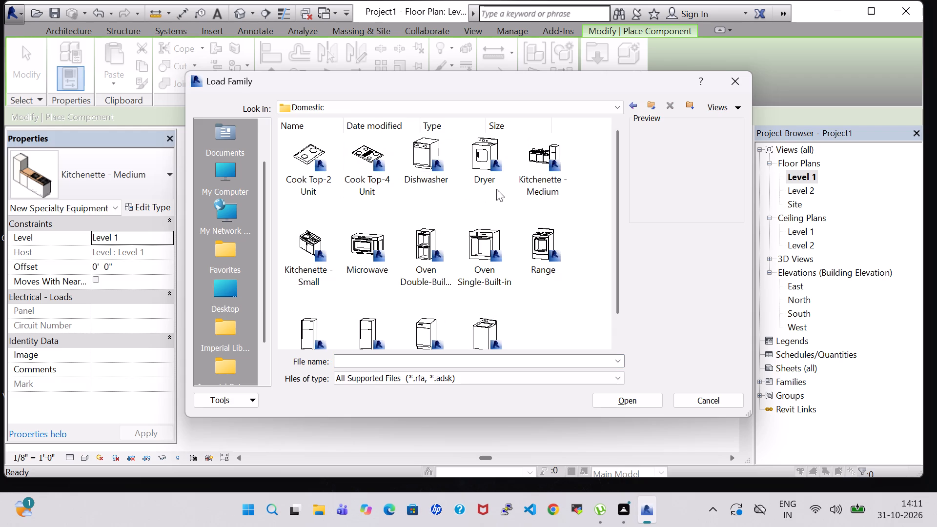
pyautogui.click(426, 165)
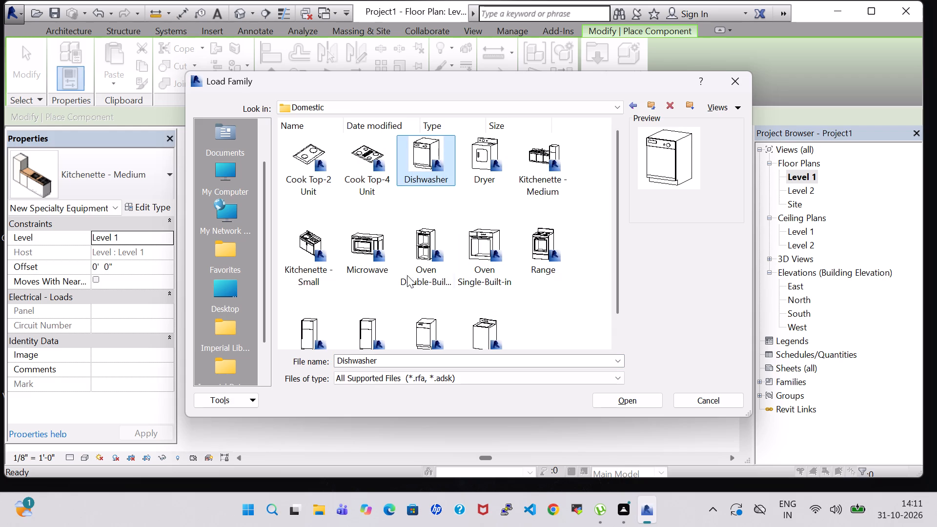
pyautogui.click(413, 261)
pyautogui.doubleClick(644, 398)
pyautogui.click(643, 395)
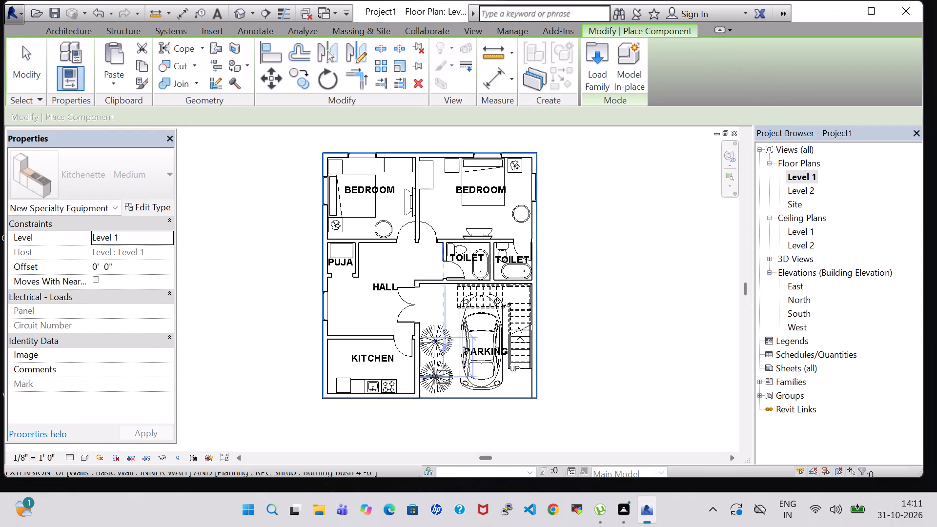
# Place the 21 1/2" x 39 1/4" x 21" double oven beside the kitchen cooktop, rotated so its front faces the room.
pyautogui.scroll(9, 417, 377)
pyautogui.press('space')
pyautogui.press('space')
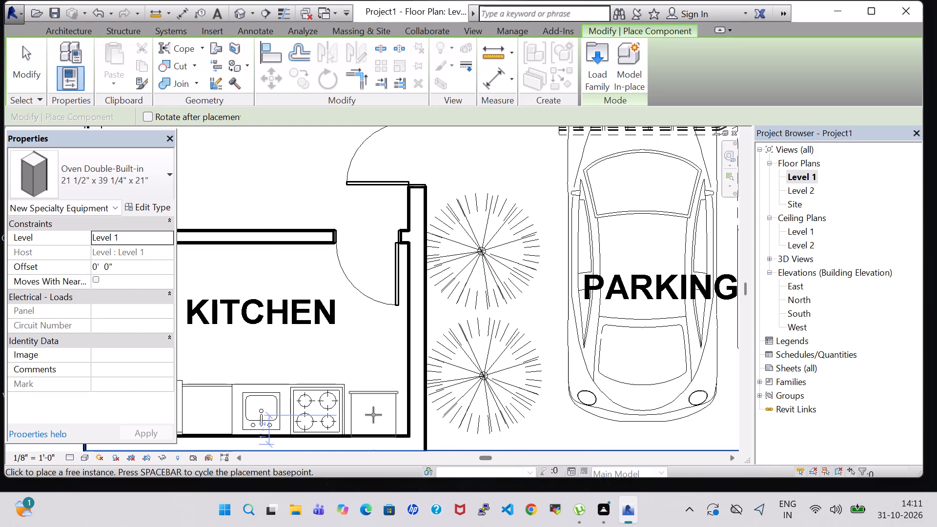
pyautogui.click(375, 411)
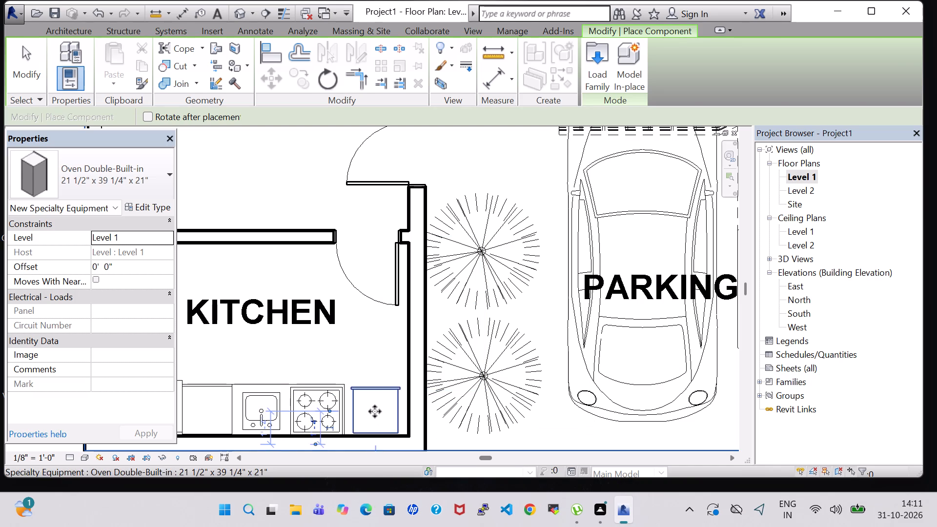
pyautogui.press('Escape')
pyautogui.press('Escape')
pyautogui.click(379, 391)
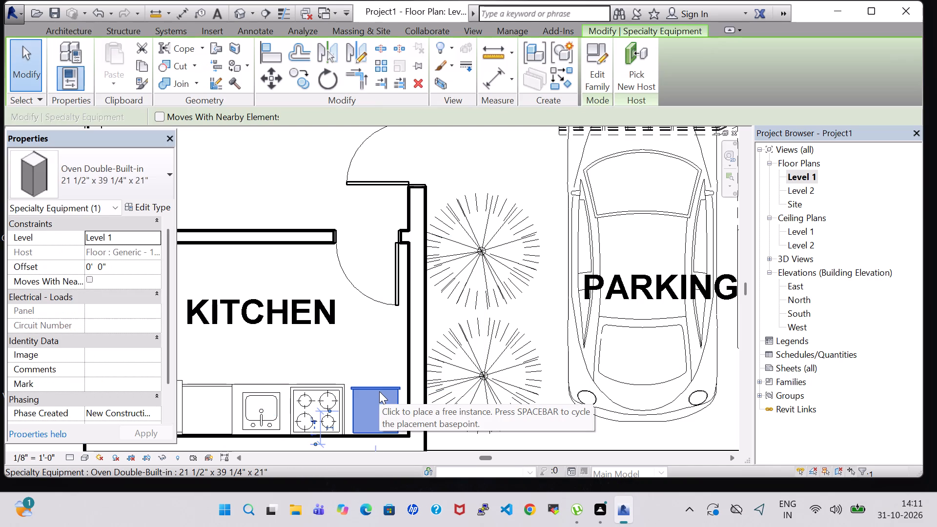
pyautogui.press('Down')
pyautogui.press('Up')
pyautogui.scroll(-2, 405, 312)
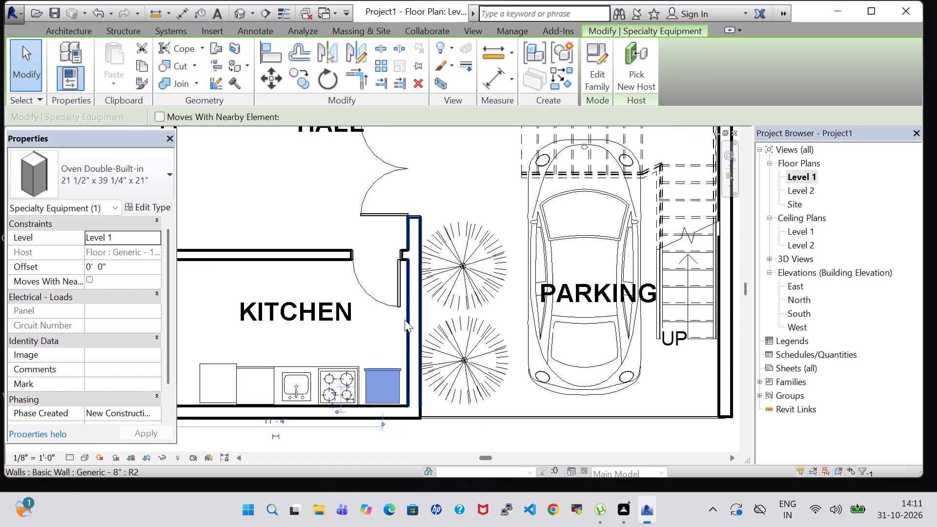
pyautogui.scroll(-3, 405, 320)
pyautogui.click(562, 417)
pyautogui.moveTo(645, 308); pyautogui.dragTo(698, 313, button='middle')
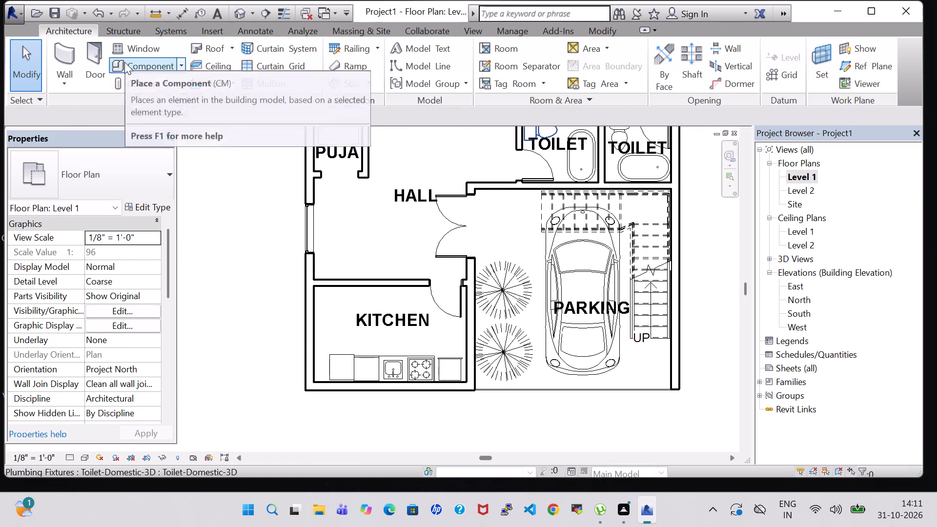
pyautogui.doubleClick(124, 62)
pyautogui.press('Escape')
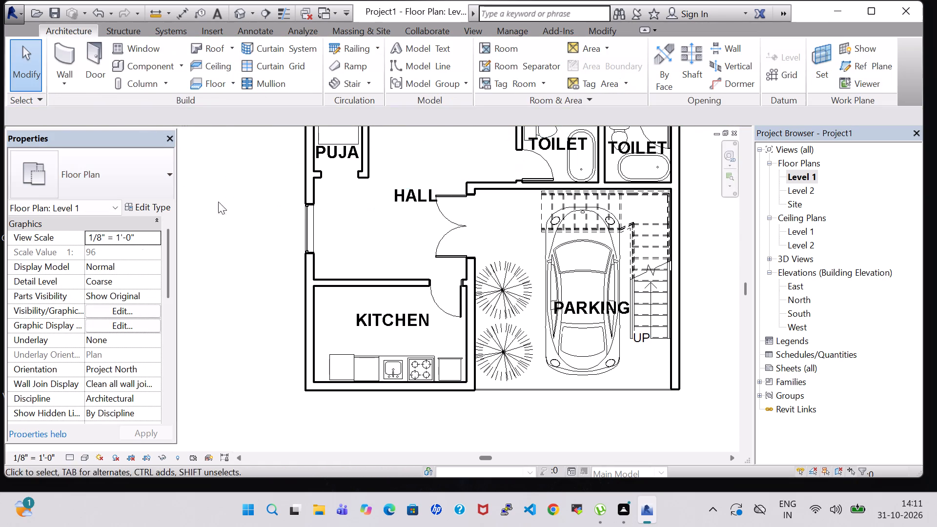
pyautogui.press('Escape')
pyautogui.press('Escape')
# Place a Counter Top w Sink Hole, 24" Depth, rotated 180°, along the kitchen wall shared with the hall.
pyautogui.click(136, 67)
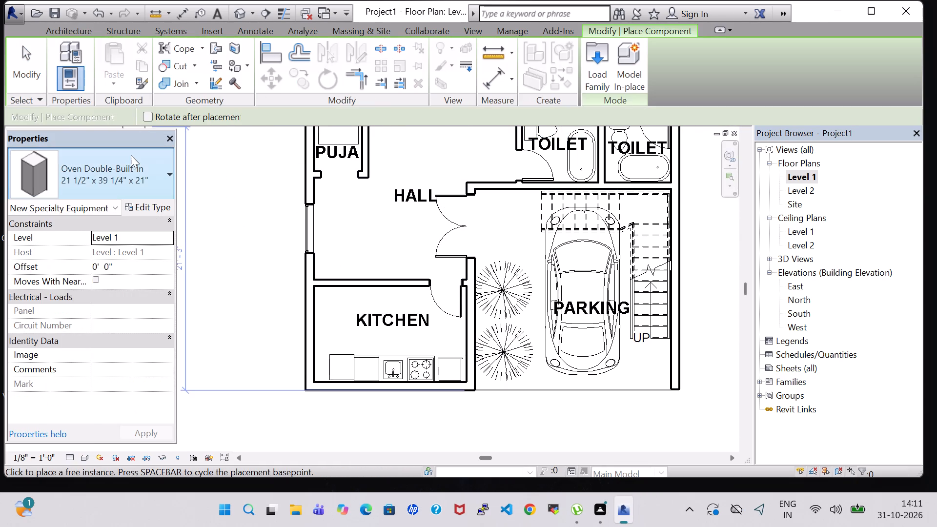
pyautogui.click(131, 155)
pyautogui.scroll(9, 81, 303)
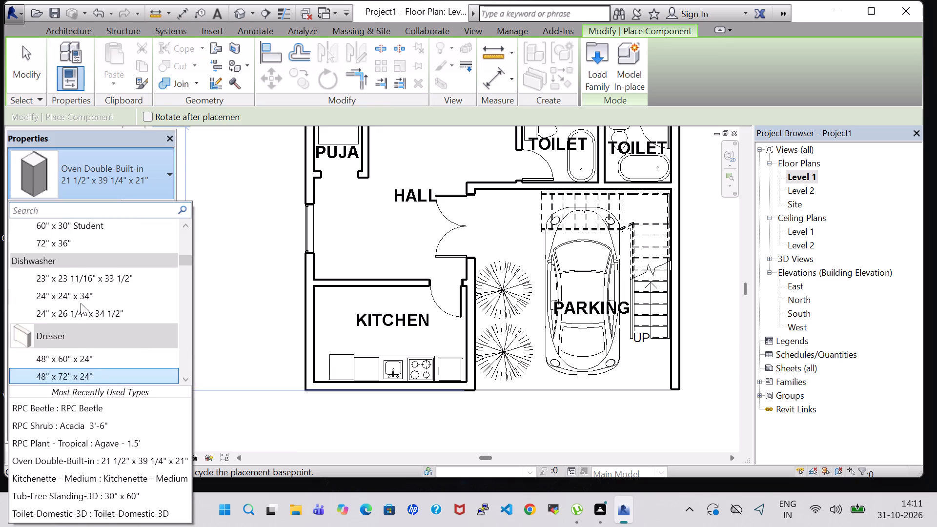
pyautogui.scroll(4, 81, 303)
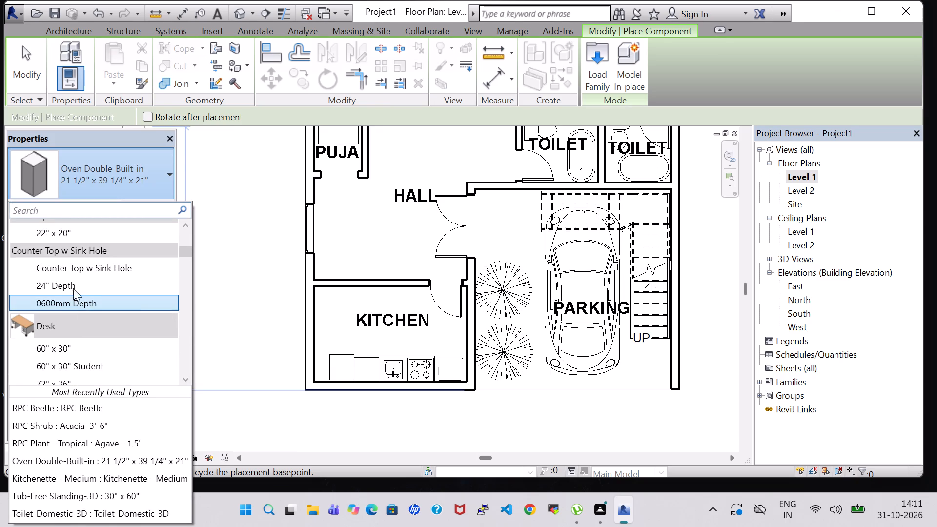
pyautogui.click(71, 286)
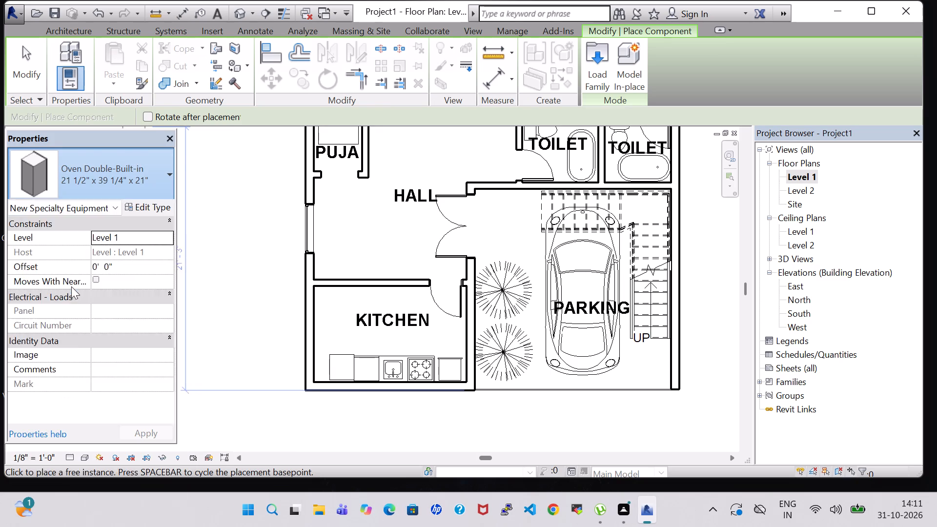
pyautogui.scroll(7, 332, 315)
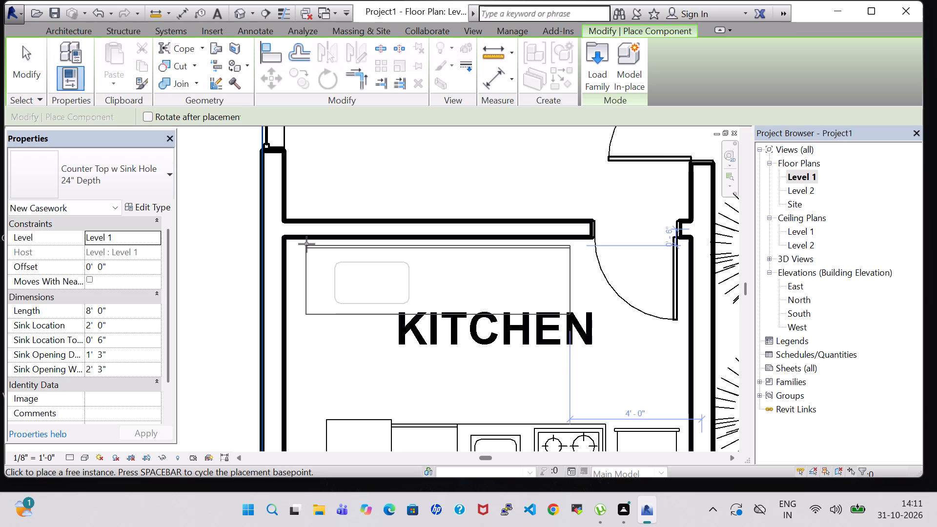
pyautogui.scroll(-1, 307, 234)
pyautogui.press('space')
pyautogui.press('space')
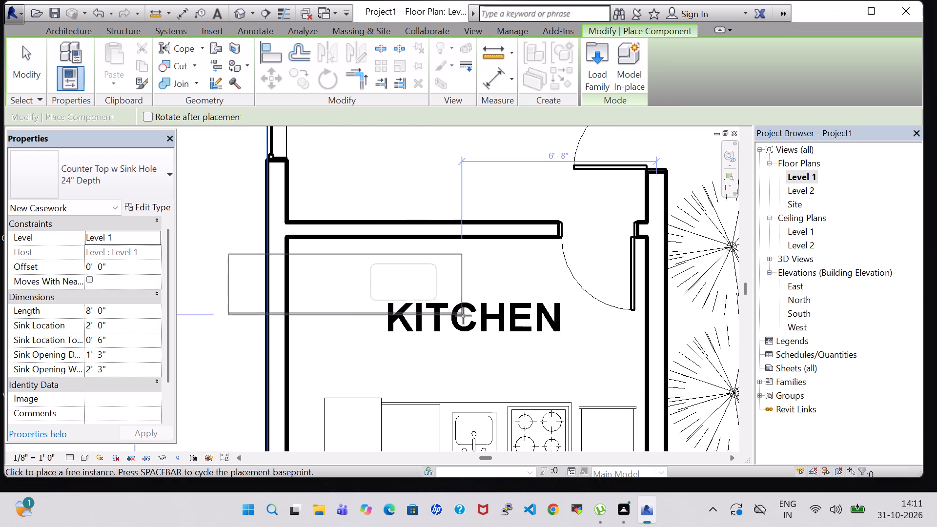
pyautogui.scroll(2, 542, 301)
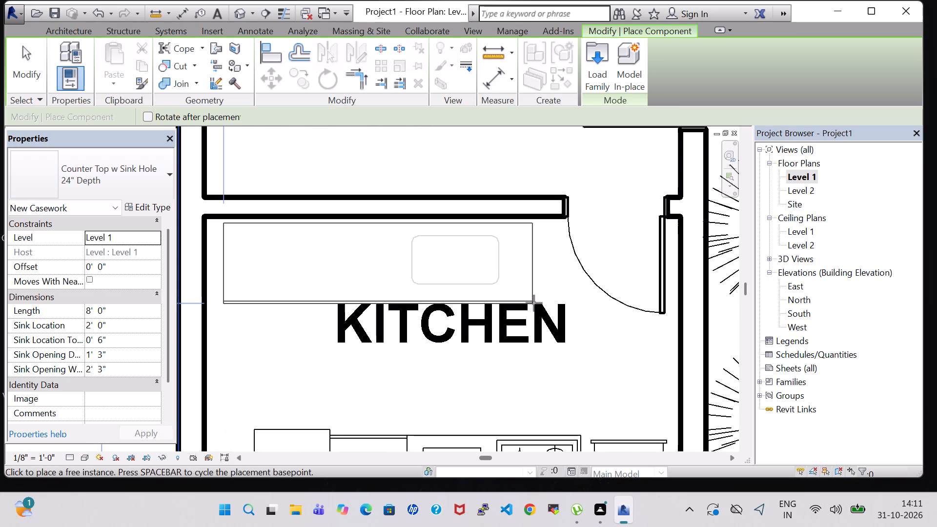
pyautogui.click(536, 301)
pyautogui.press('Escape')
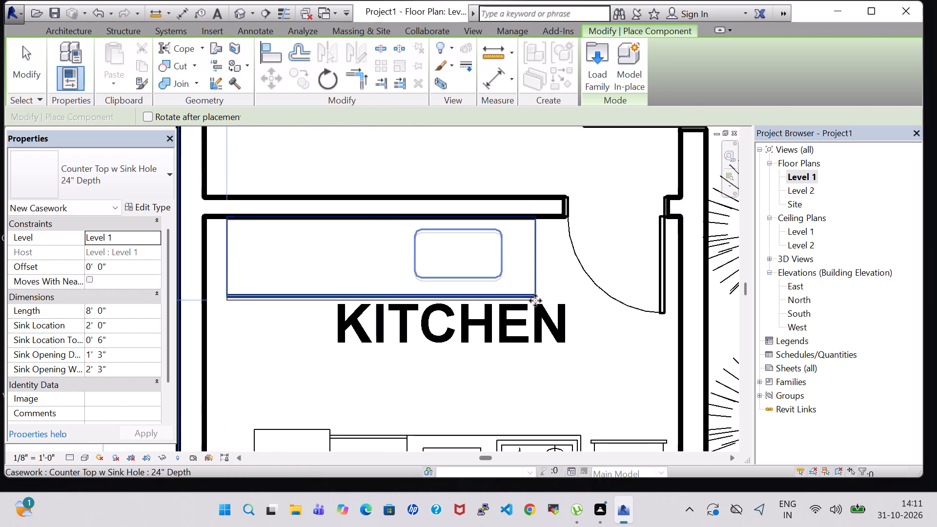
pyautogui.press('Escape')
# Nudge the new counter top slightly away from the wall between the kitchen and the hall.
pyautogui.click(531, 263)
pyautogui.press('Down')
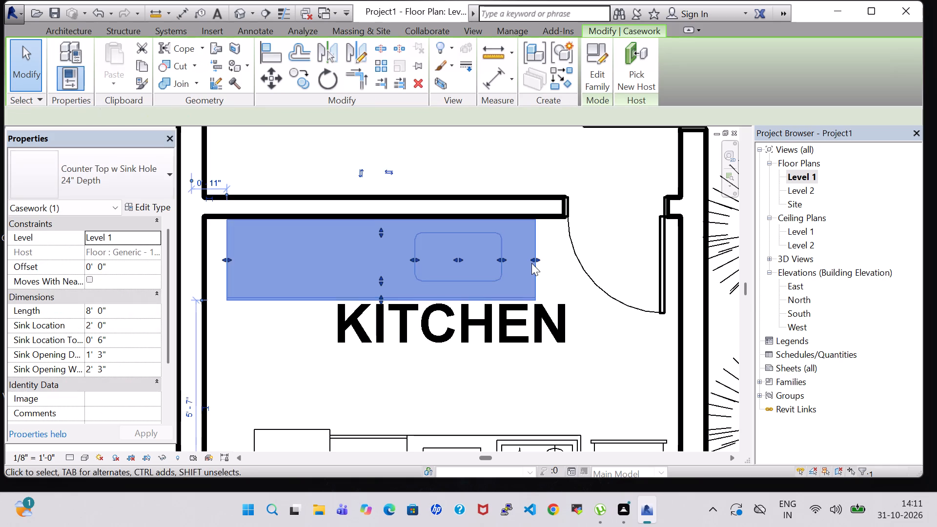
pyautogui.press('Down')
pyautogui.press('Up')
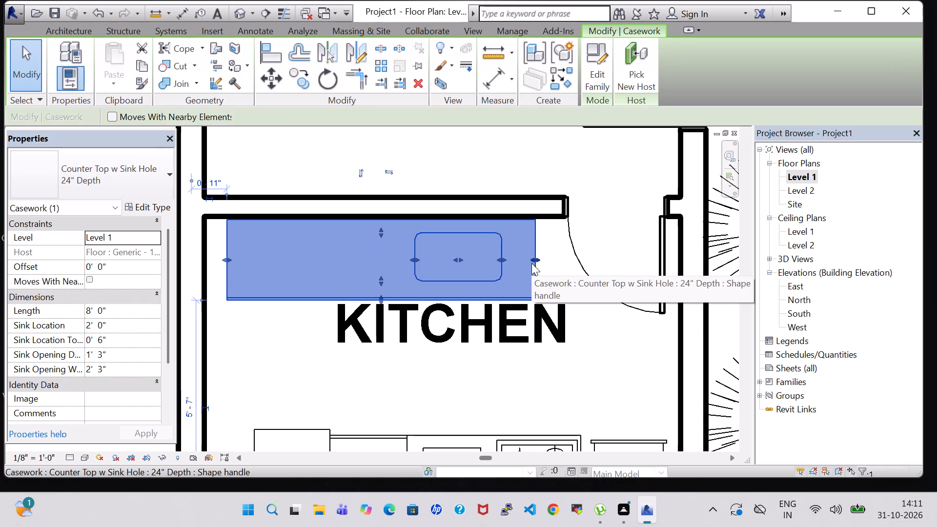
pyautogui.scroll(-3, 522, 257)
pyautogui.click(238, 270)
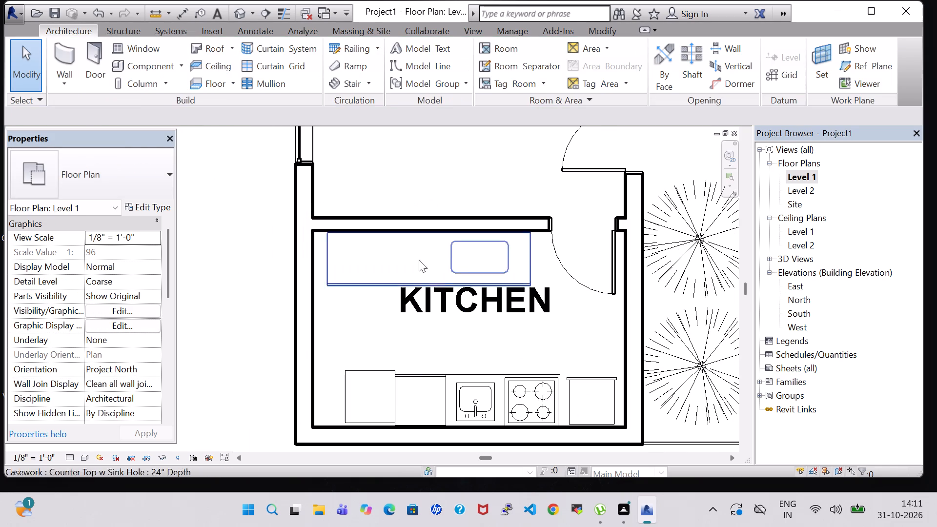
# Open the 3D view and examine the furnished kitchen with its new counter top from above and the front.
pyautogui.click(233, 13)
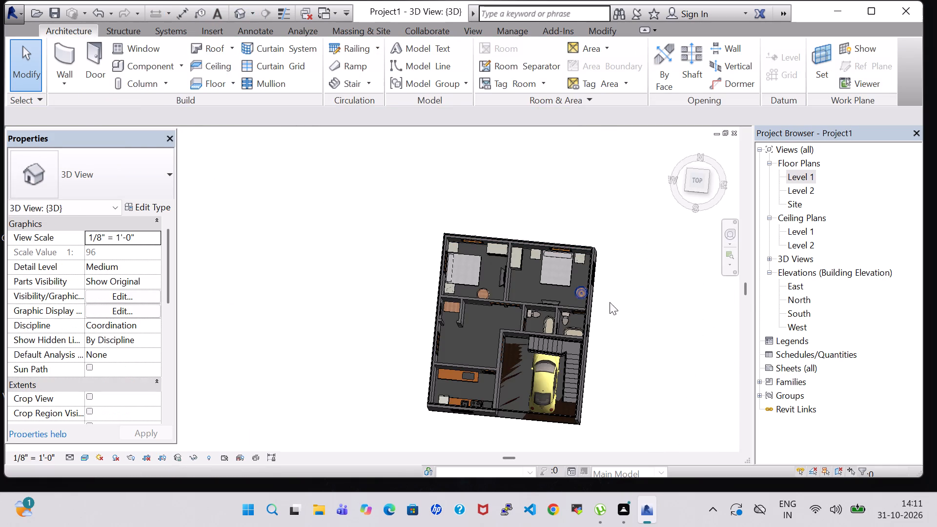
pyautogui.keyDown('shift'); pyautogui.moveTo(664, 378); pyautogui.dragTo(648, 320, button='middle'); pyautogui.keyUp('shift')
pyautogui.keyDown('shift'); pyautogui.middleClick(645, 286); pyautogui.keyUp('shift')
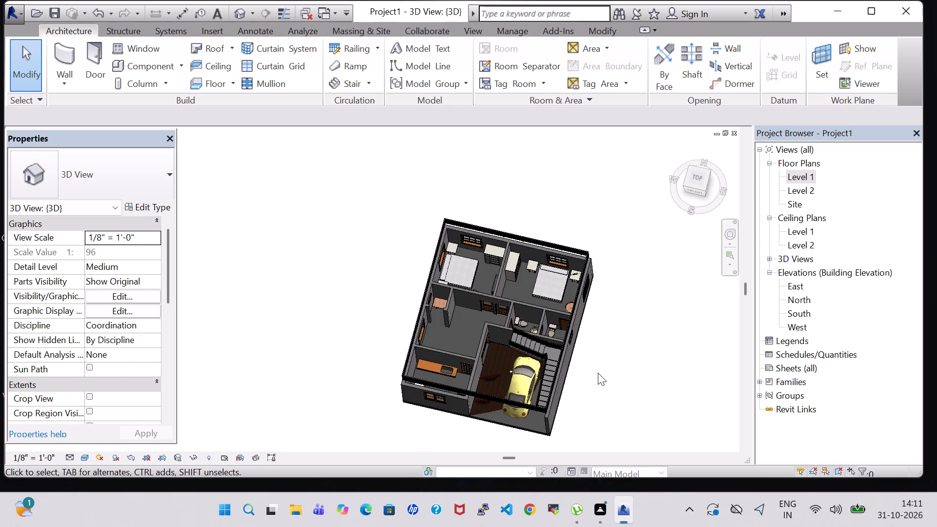
pyautogui.keyDown('shift'); pyautogui.moveTo(597, 373); pyautogui.dragTo(604, 319, button='middle'); pyautogui.keyUp('shift')
pyautogui.scroll(9, 448, 375)
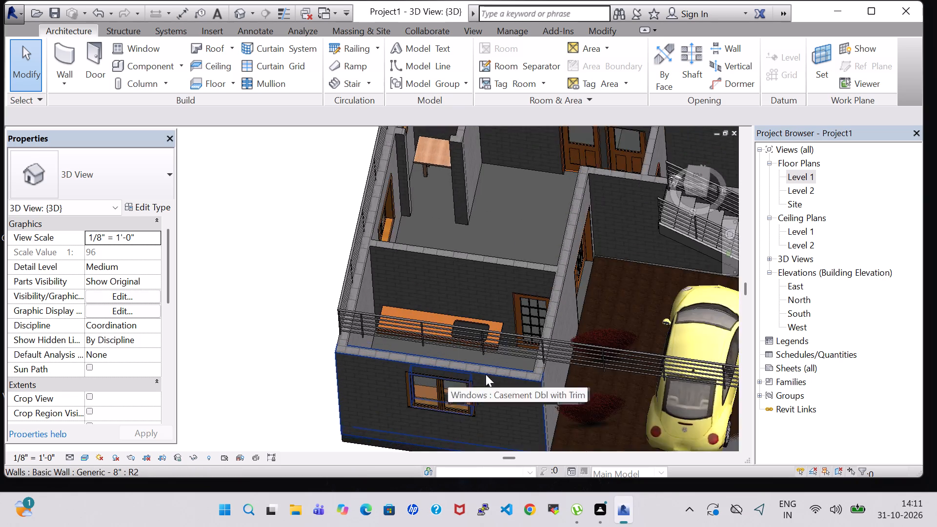
pyautogui.scroll(-5, 505, 274)
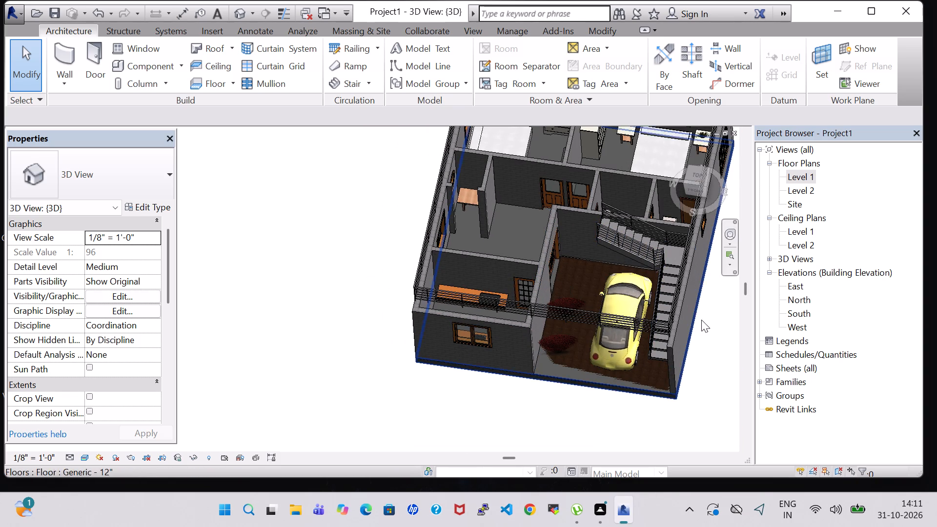
pyautogui.keyDown('shift'); pyautogui.moveTo(707, 316); pyautogui.dragTo(706, 346, button='middle'); pyautogui.keyUp('shift')
pyautogui.scroll(3, 497, 316)
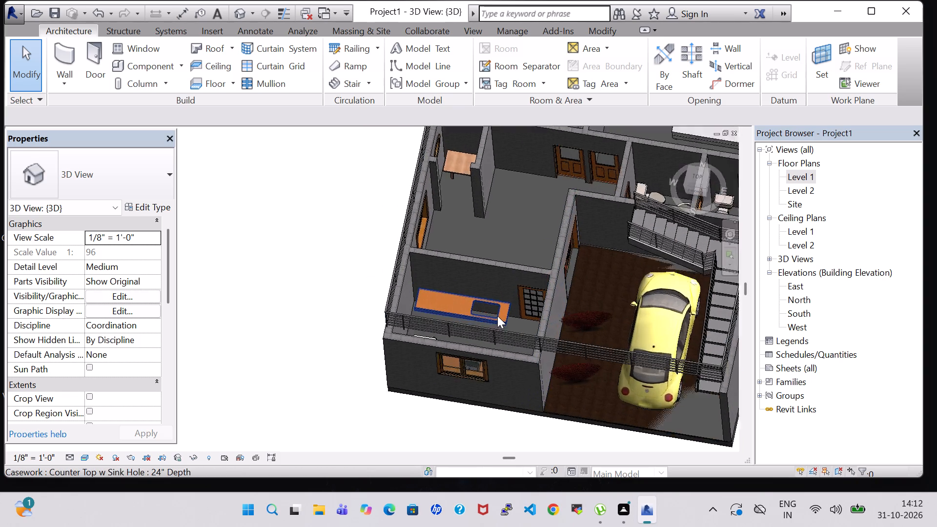
# Examine the kitchen counter top, parking area and staircase of the furnished house in the 3D view.
pyautogui.scroll(4, 497, 316)
pyautogui.scroll(-6, 497, 316)
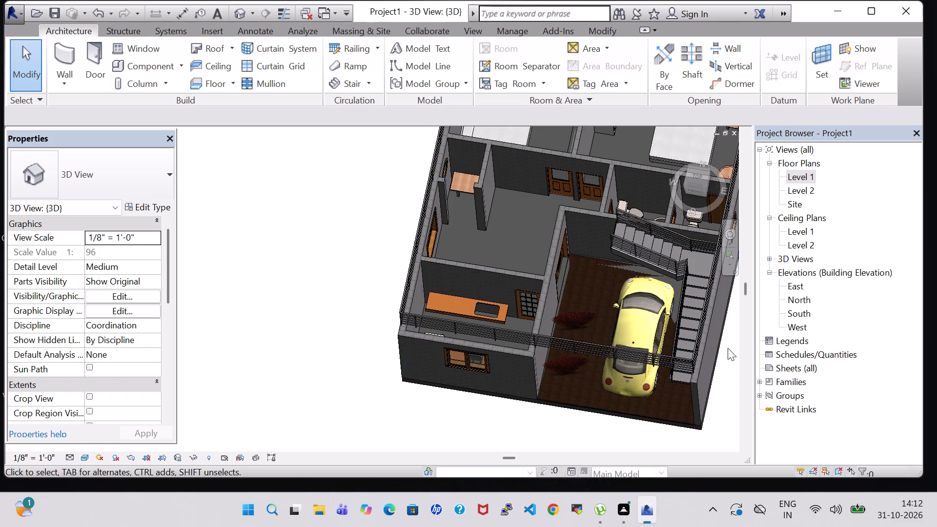
pyautogui.moveTo(729, 348); pyautogui.dragTo(603, 360, button='middle')
pyautogui.keyDown('shift'); pyautogui.moveTo(603, 360); pyautogui.dragTo(612, 341, button='middle'); pyautogui.keyUp('shift')
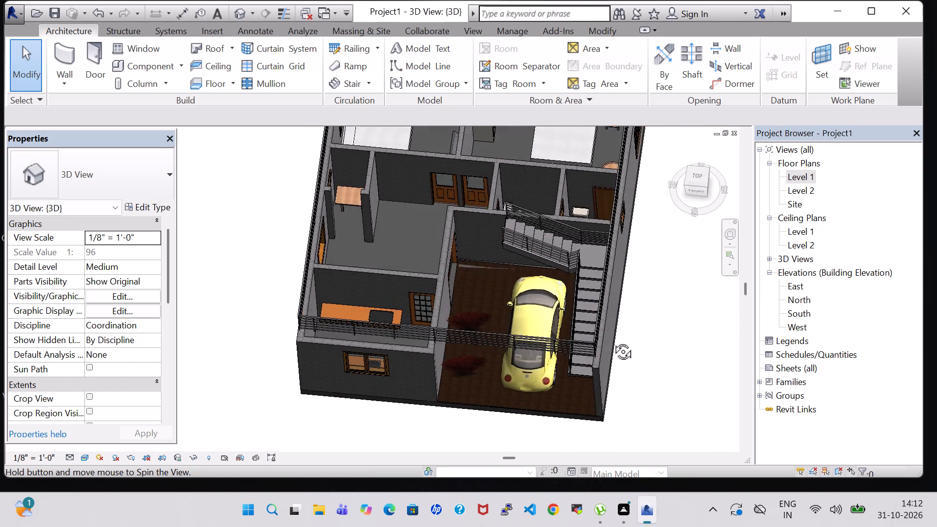
pyautogui.keyDown('shift'); pyautogui.moveTo(612, 341); pyautogui.dragTo(614, 324, button='middle'); pyautogui.keyUp('shift')
# Return to the Level 1 floor plan and start loading another component family from the US Imperial library.
pyautogui.doubleClick(799, 175)
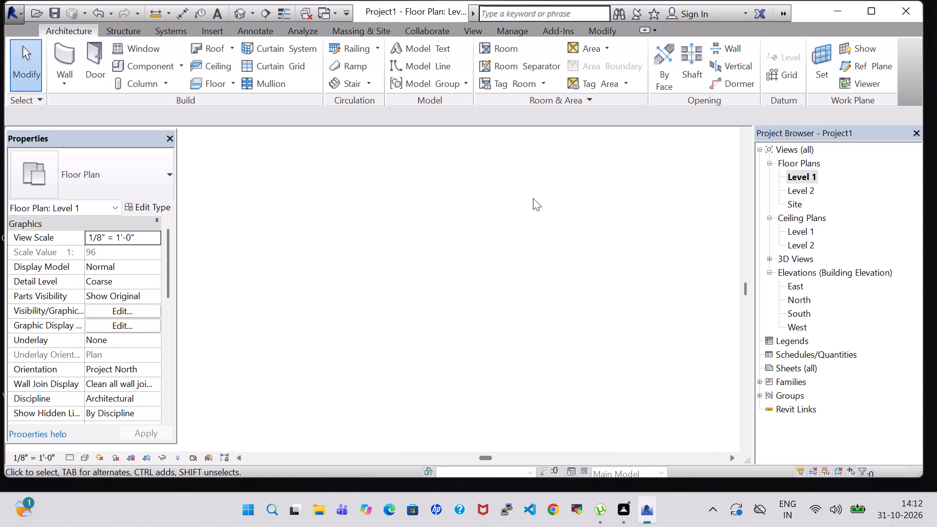
pyautogui.scroll(-5, 463, 221)
pyautogui.scroll(-1, 521, 188)
pyautogui.moveTo(521, 188); pyautogui.dragTo(387, 253, button='middle')
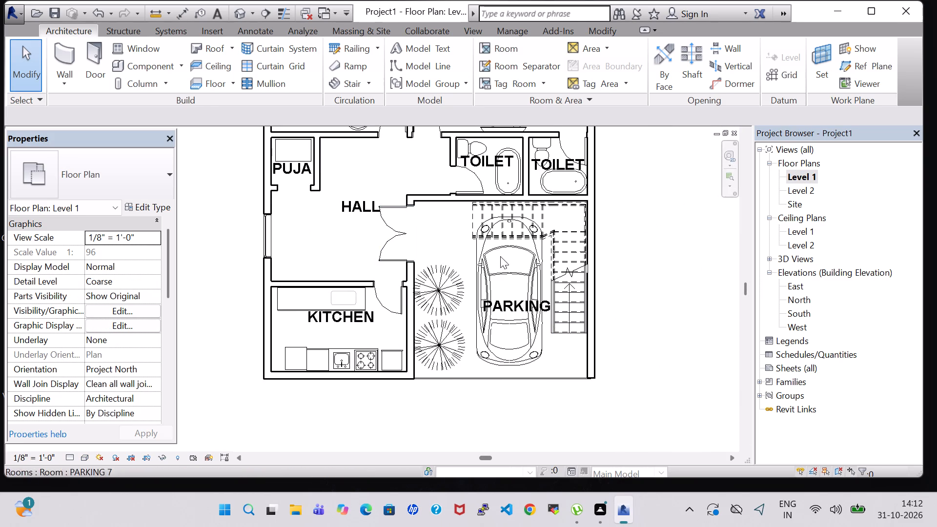
pyautogui.scroll(-1, 576, 256)
pyautogui.moveTo(648, 203); pyautogui.dragTo(659, 262, button='middle')
pyautogui.scroll(-2, 659, 263)
pyautogui.moveTo(678, 231); pyautogui.dragTo(619, 262, button='middle')
pyautogui.scroll(1, 619, 262)
pyautogui.moveTo(619, 262); pyautogui.dragTo(627, 254, button='middle')
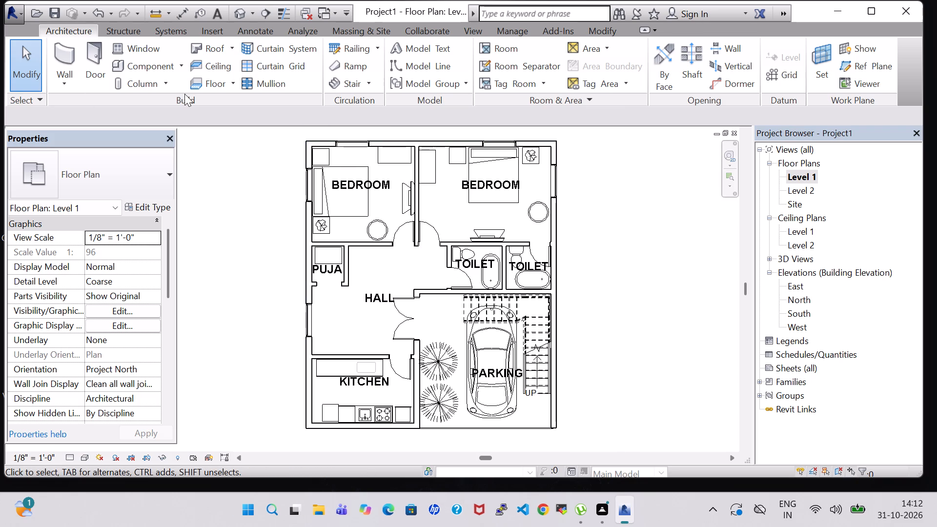
pyautogui.click(140, 66)
pyautogui.click(595, 63)
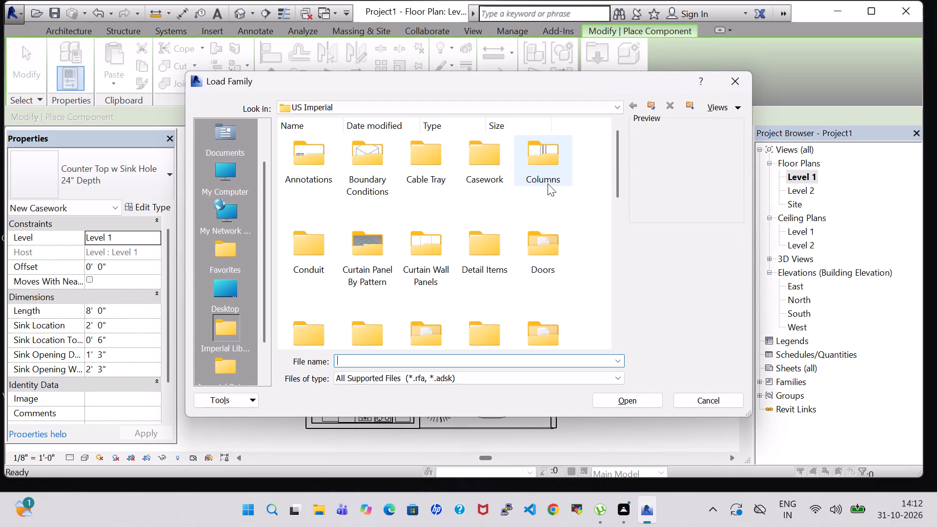
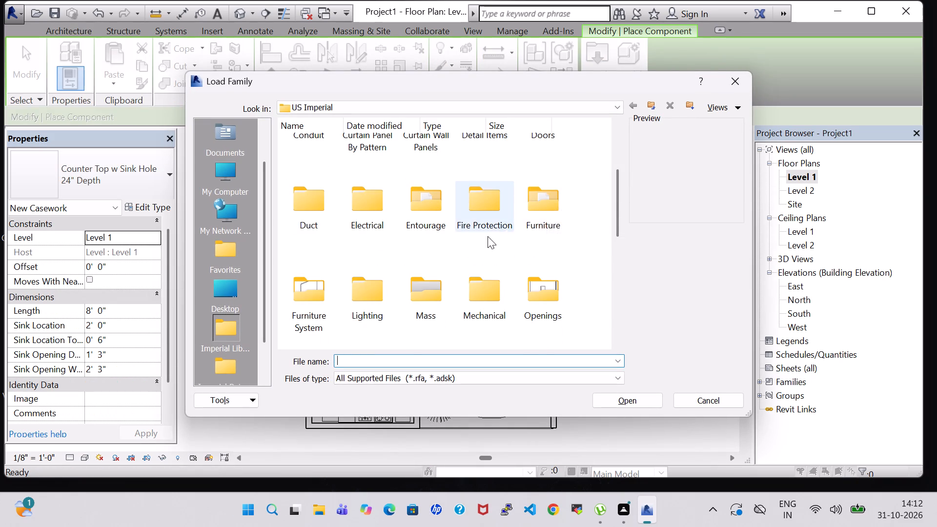
# Load the Microwave family from the Domestic folder of the Specialty Equipment library.
pyautogui.scroll(-1, 483, 236)
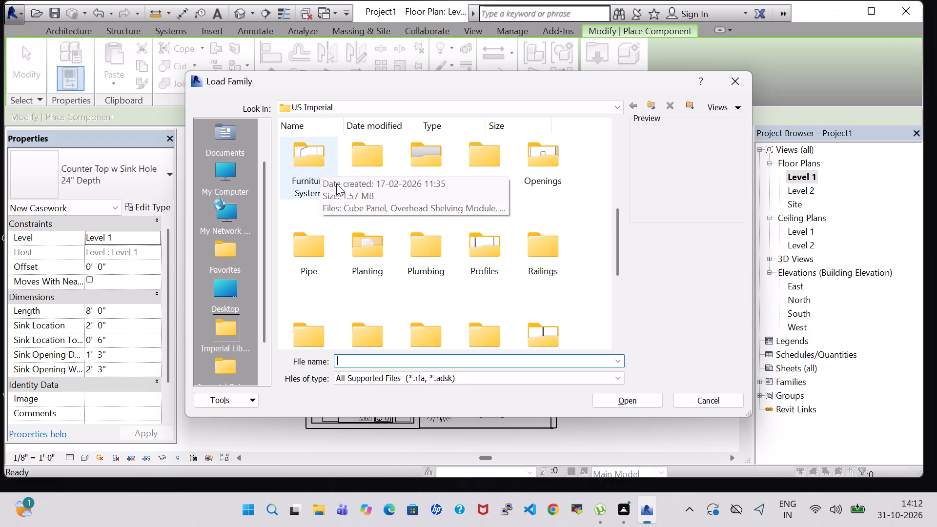
pyautogui.scroll(-1, 352, 204)
pyautogui.doubleClick(376, 229)
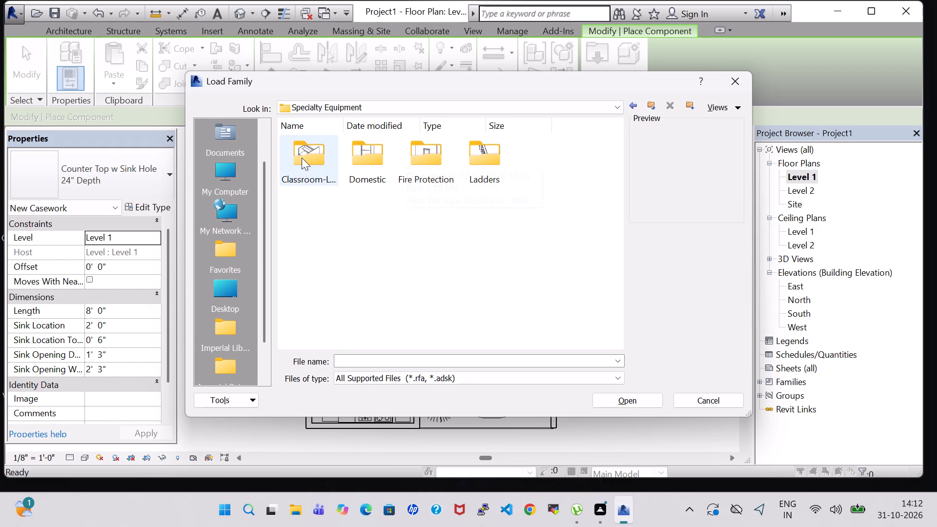
pyautogui.click(301, 158)
pyautogui.doubleClick(373, 154)
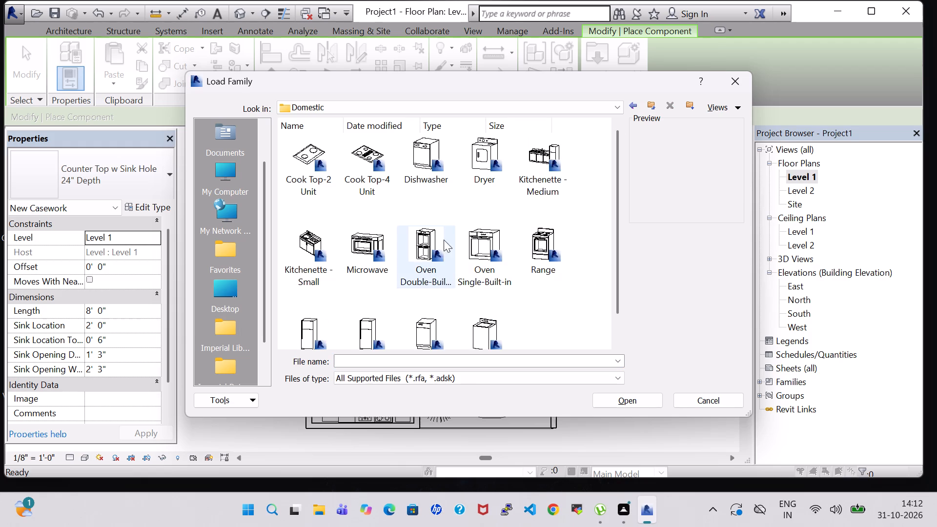
pyautogui.click(361, 243)
pyautogui.click(617, 400)
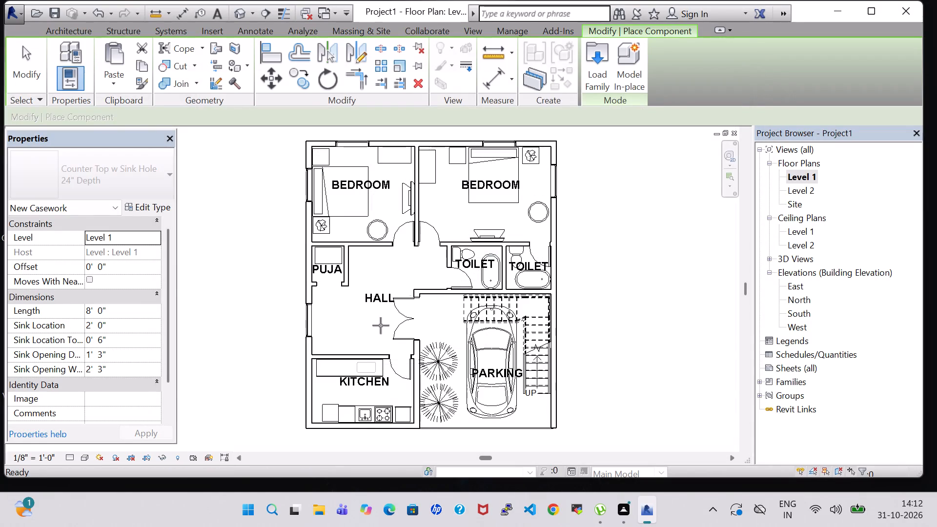
# Place the 30" x 16" x 18" microwave on the kitchen counter top along the hall-side wall.
pyautogui.scroll(5, 360, 355)
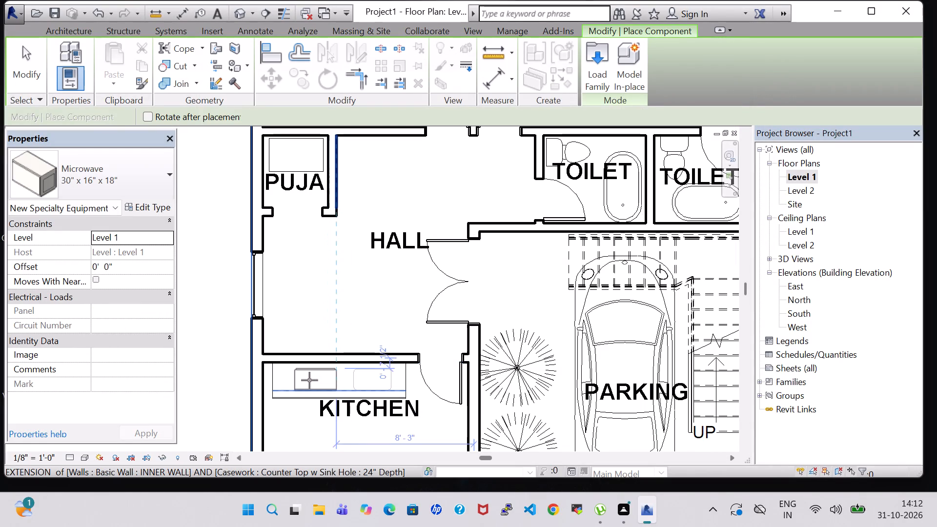
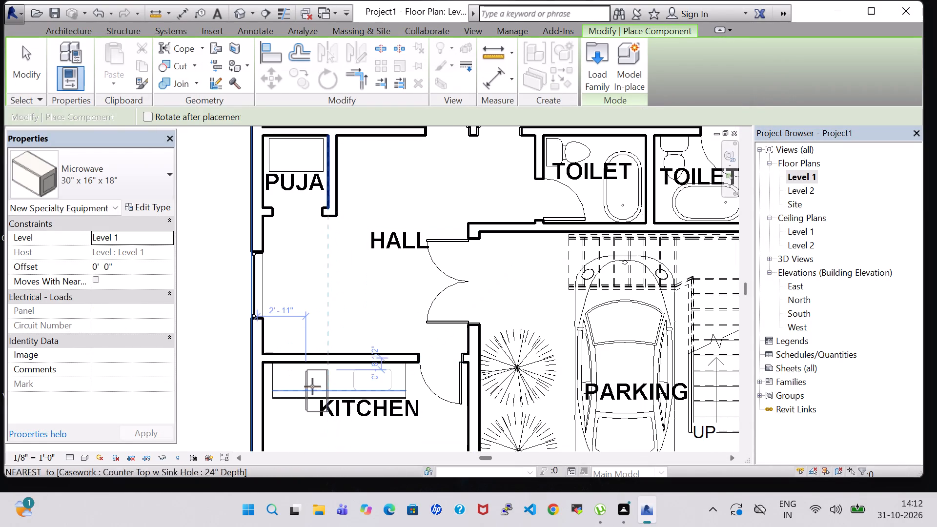
# Rotate the microwave parallel to the hall-side wall and place it on the kitchen counter top beside the sink hole.
pyautogui.press('space')
pyautogui.press('space')
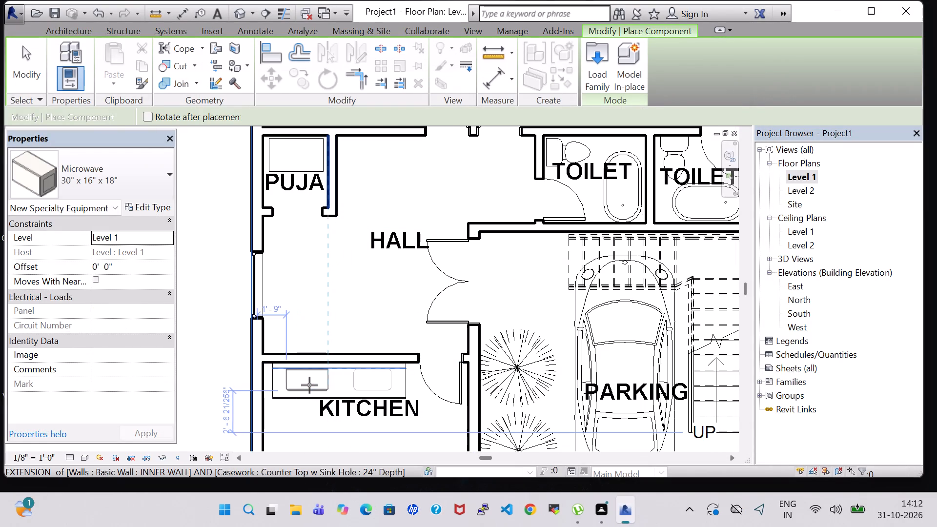
pyautogui.click(309, 385)
pyautogui.press('Escape')
pyautogui.press('Escape')
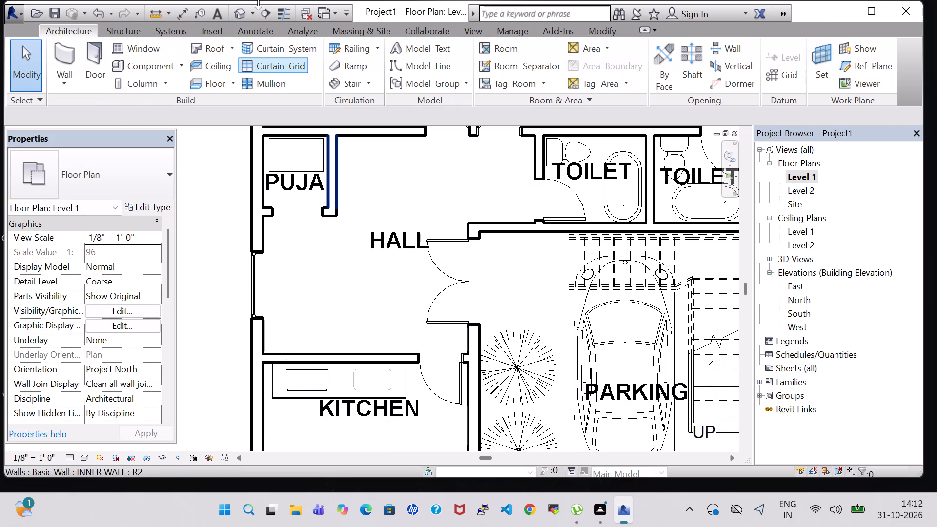
# In the 3D view, rotate the microwave on the counter by 180° so its front faces into the kitchen.
pyautogui.click(235, 15)
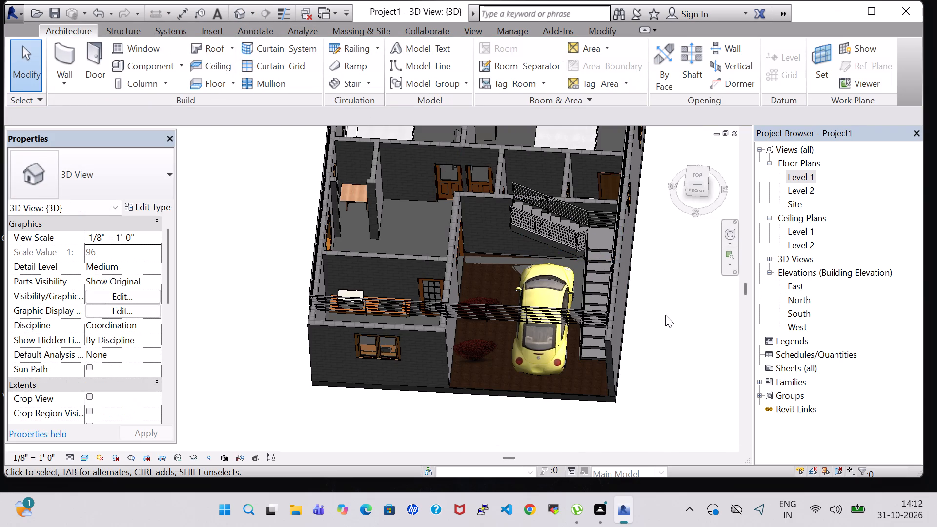
pyautogui.scroll(5, 449, 313)
pyautogui.scroll(4, 404, 309)
pyautogui.keyDown('shift'); pyautogui.moveTo(370, 236); pyautogui.dragTo(378, 217, button='middle'); pyautogui.keyUp('shift')
pyautogui.keyDown('shift'); pyautogui.moveTo(382, 191); pyautogui.dragTo(378, 255, button='middle'); pyautogui.keyUp('shift')
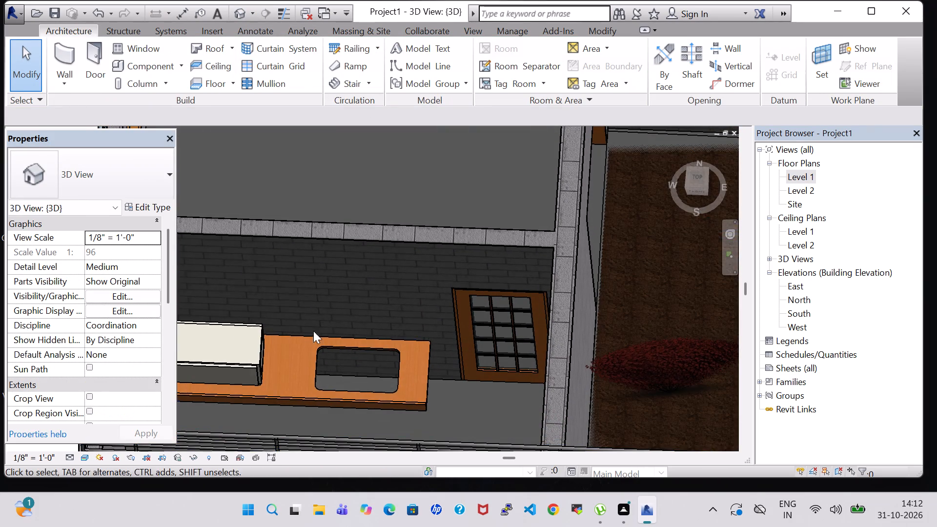
pyautogui.click(261, 346)
pyautogui.press('space')
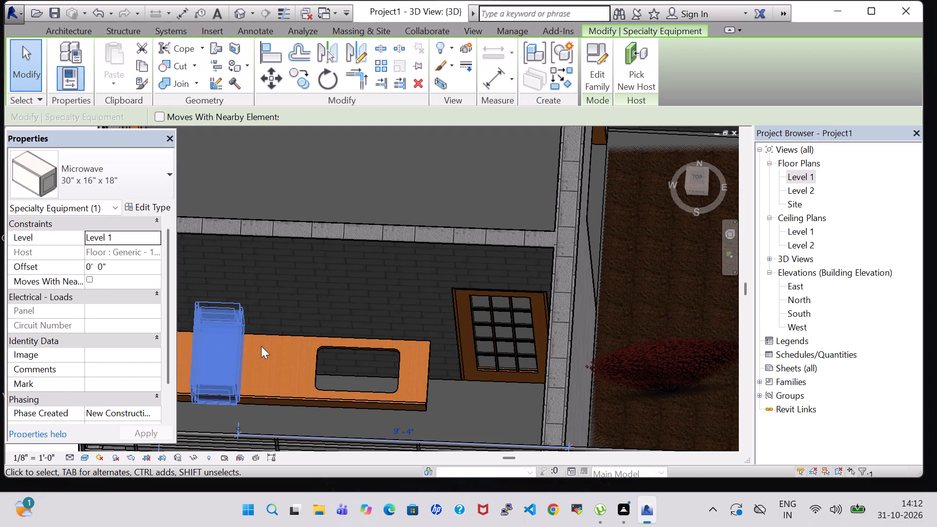
pyautogui.press('space')
pyautogui.scroll(-3, 413, 305)
pyautogui.scroll(-2, 257, 270)
pyautogui.click(193, 238)
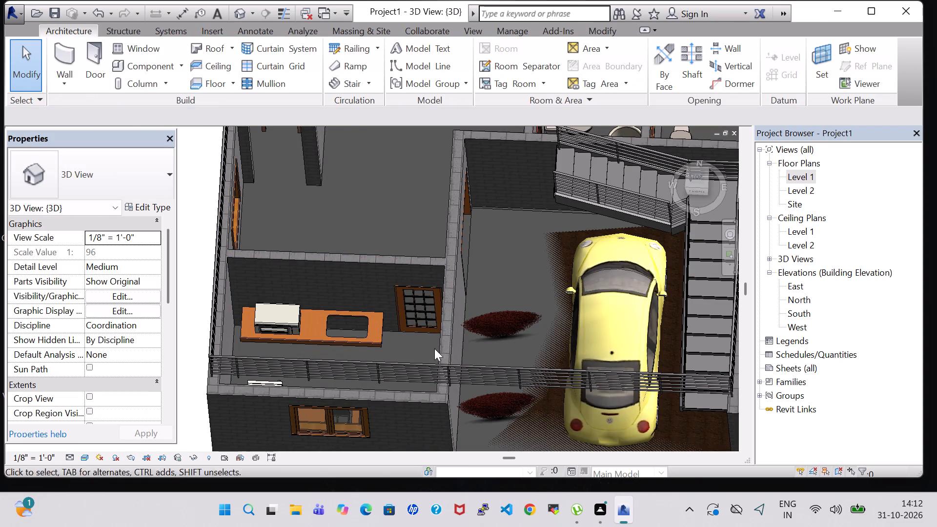
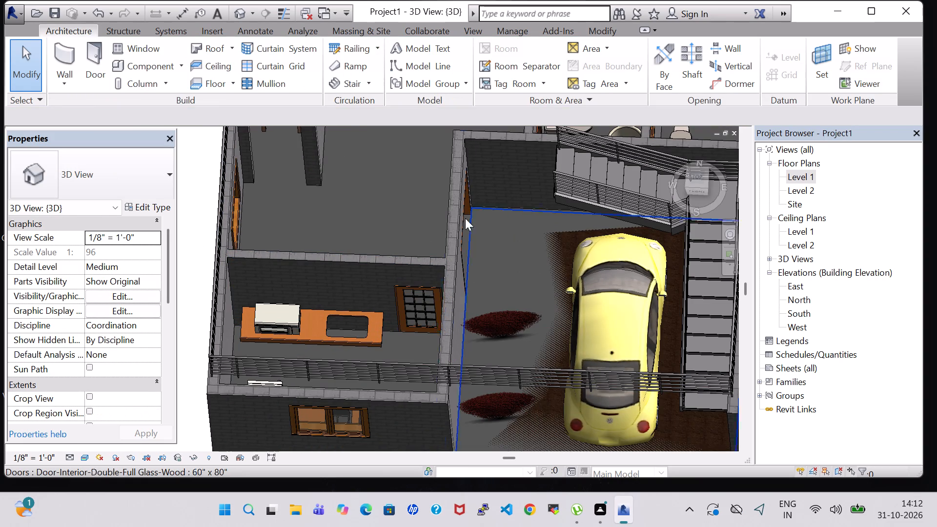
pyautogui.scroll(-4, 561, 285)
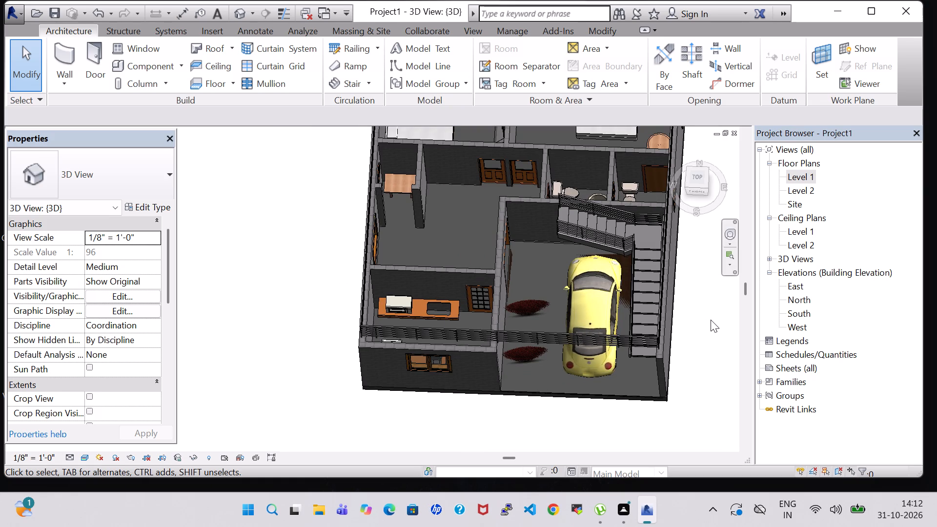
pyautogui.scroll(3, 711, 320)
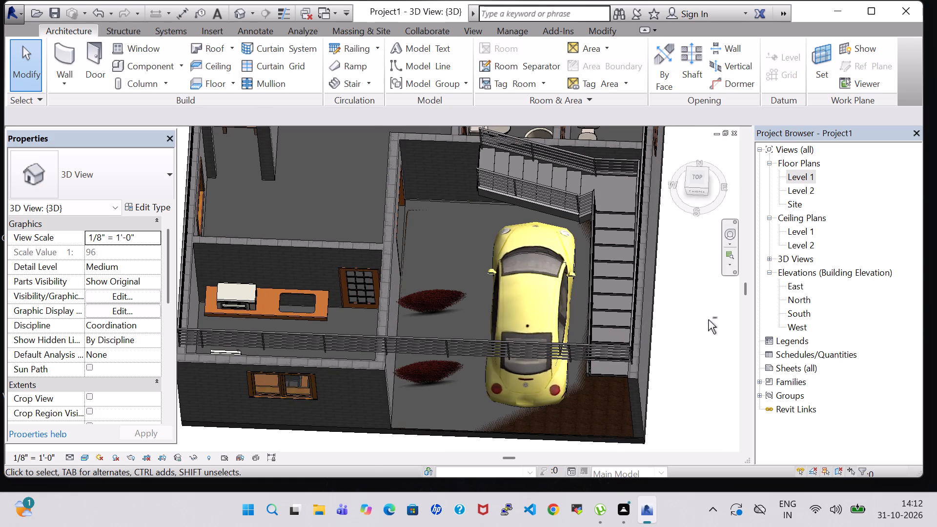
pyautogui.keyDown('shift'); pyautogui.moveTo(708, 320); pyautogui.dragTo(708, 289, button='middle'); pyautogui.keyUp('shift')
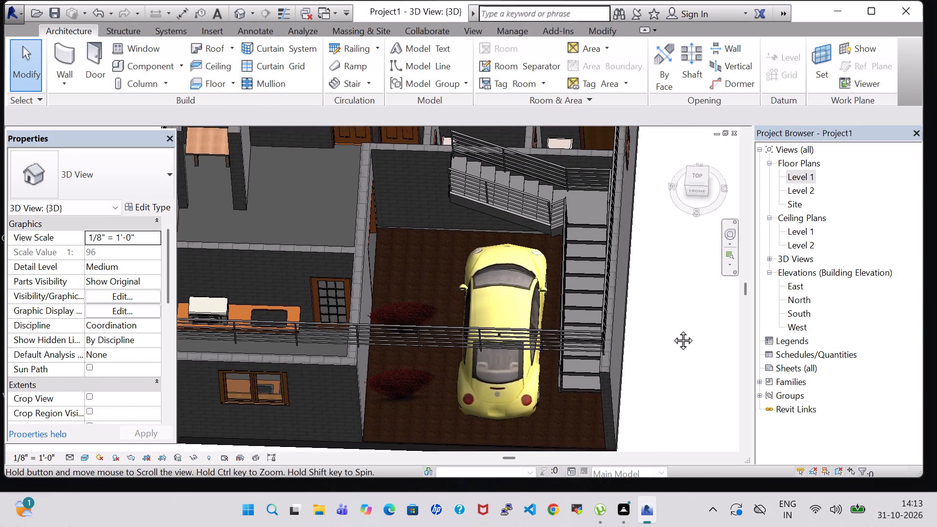
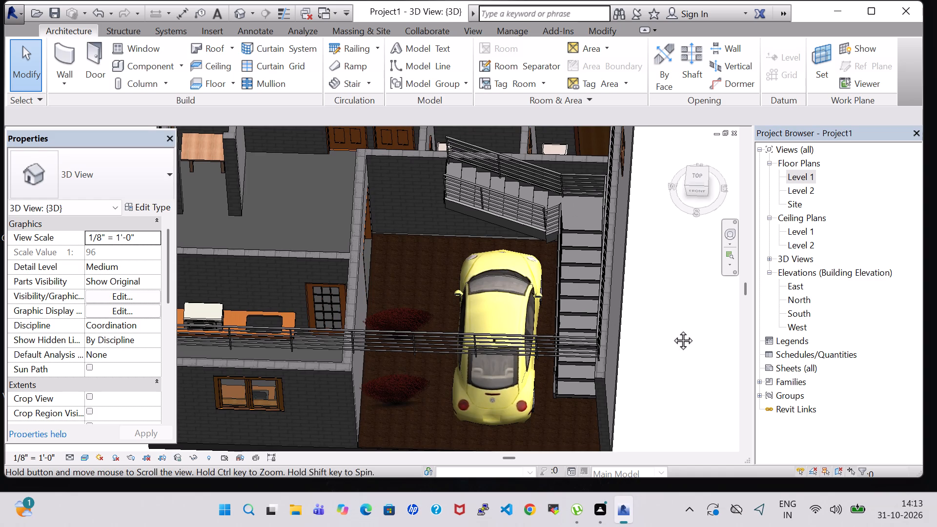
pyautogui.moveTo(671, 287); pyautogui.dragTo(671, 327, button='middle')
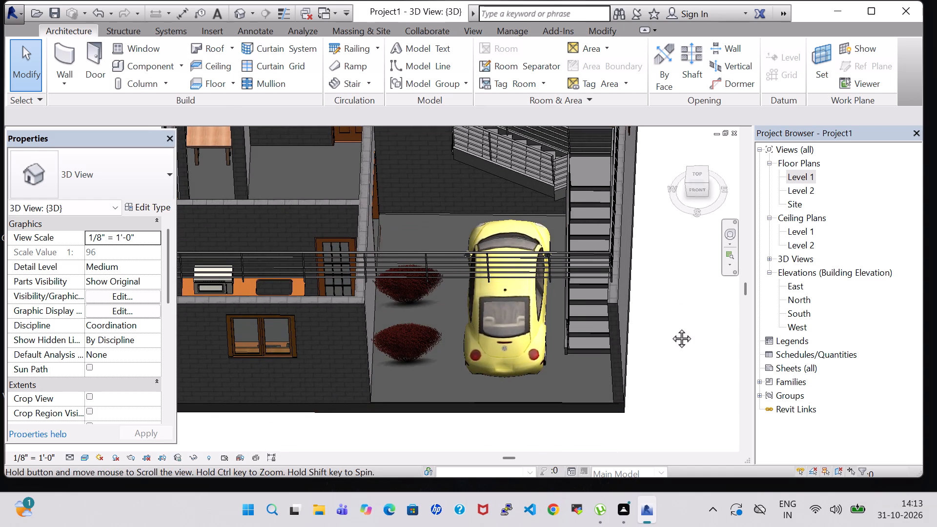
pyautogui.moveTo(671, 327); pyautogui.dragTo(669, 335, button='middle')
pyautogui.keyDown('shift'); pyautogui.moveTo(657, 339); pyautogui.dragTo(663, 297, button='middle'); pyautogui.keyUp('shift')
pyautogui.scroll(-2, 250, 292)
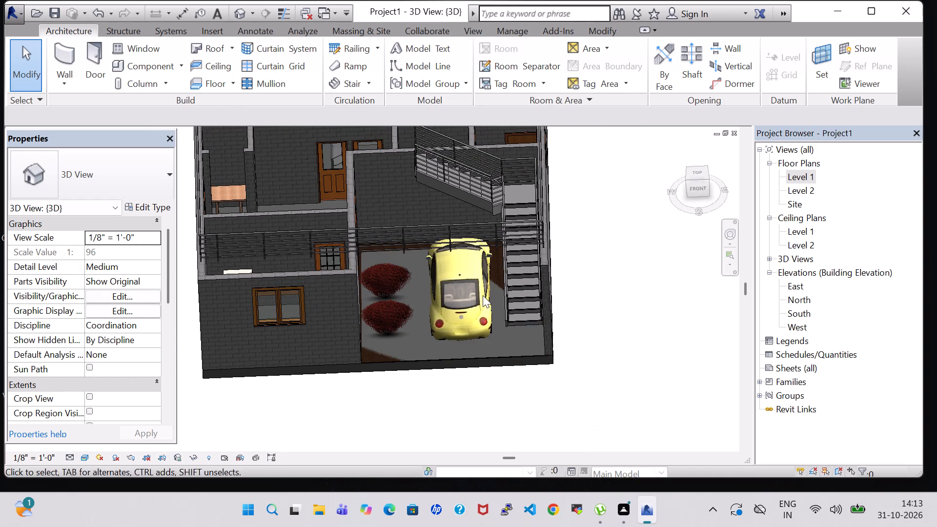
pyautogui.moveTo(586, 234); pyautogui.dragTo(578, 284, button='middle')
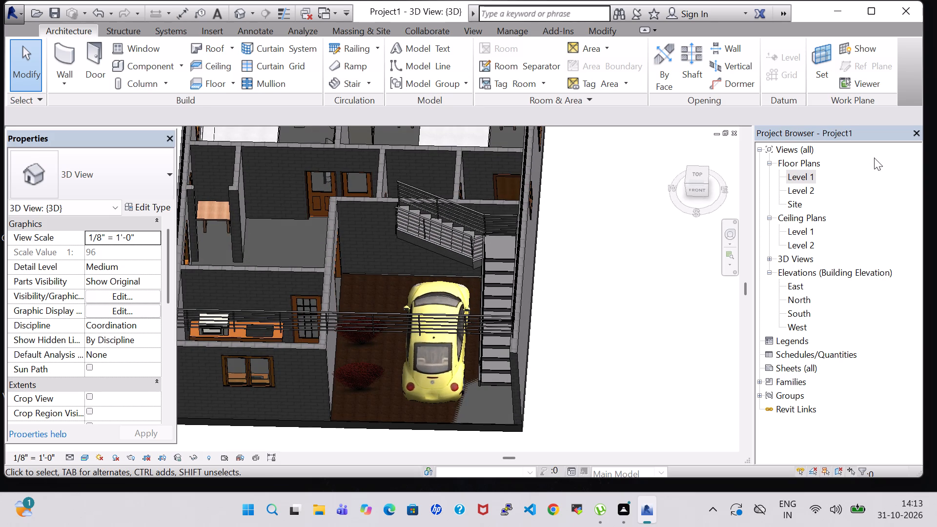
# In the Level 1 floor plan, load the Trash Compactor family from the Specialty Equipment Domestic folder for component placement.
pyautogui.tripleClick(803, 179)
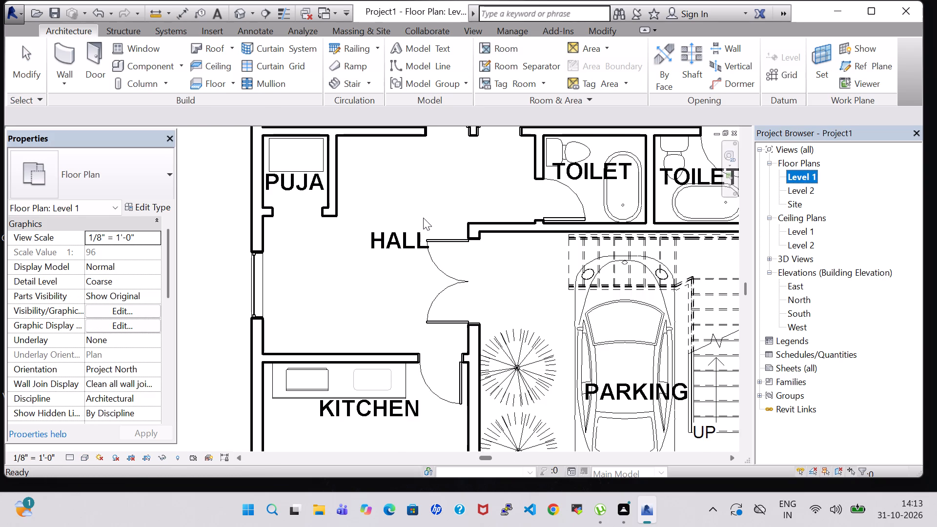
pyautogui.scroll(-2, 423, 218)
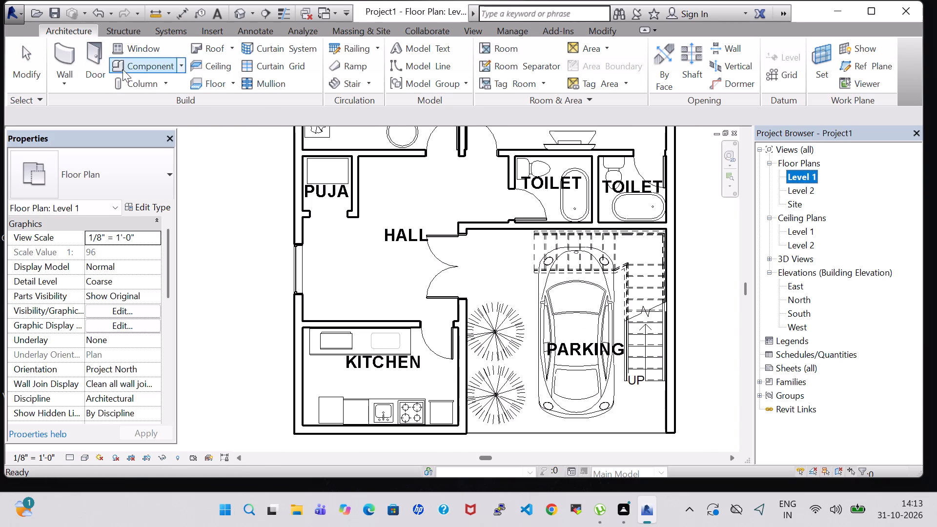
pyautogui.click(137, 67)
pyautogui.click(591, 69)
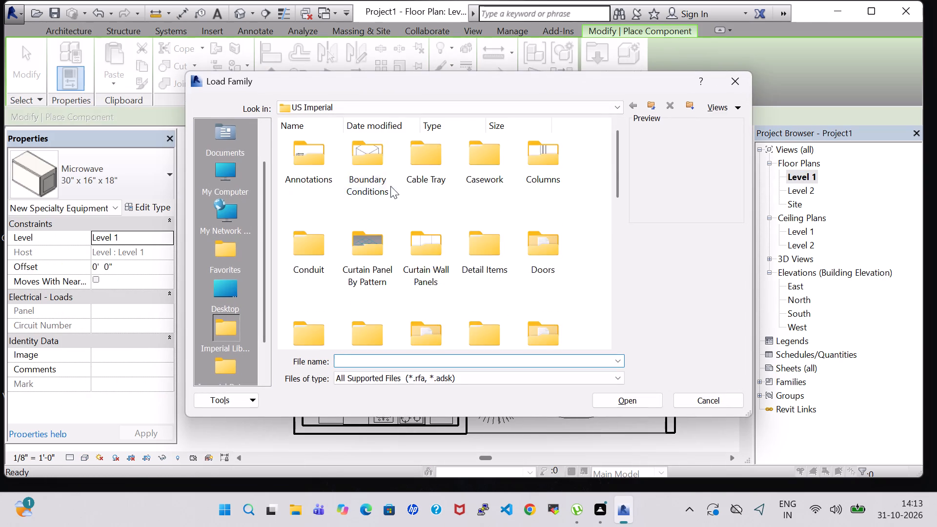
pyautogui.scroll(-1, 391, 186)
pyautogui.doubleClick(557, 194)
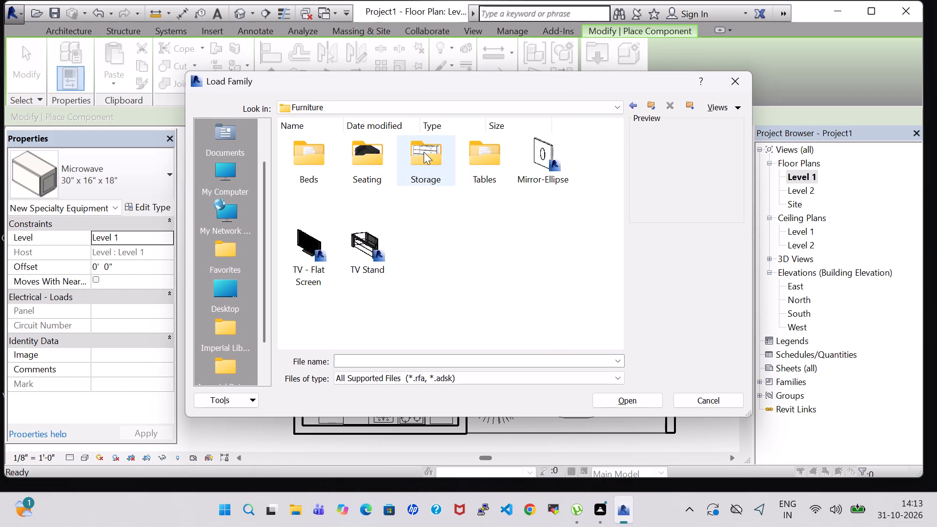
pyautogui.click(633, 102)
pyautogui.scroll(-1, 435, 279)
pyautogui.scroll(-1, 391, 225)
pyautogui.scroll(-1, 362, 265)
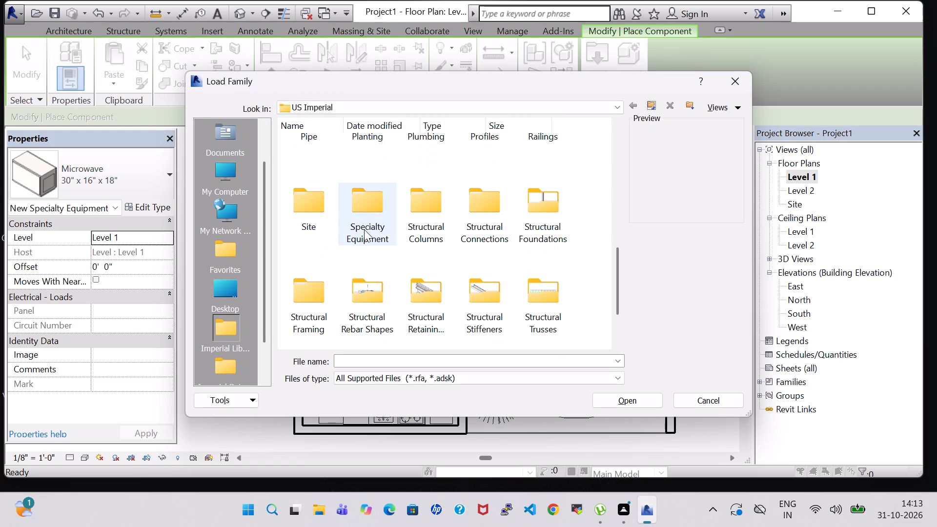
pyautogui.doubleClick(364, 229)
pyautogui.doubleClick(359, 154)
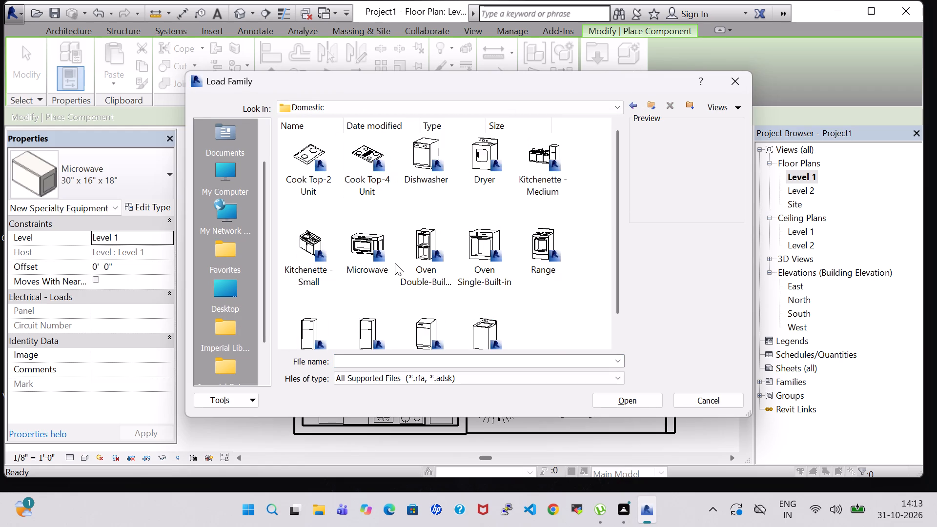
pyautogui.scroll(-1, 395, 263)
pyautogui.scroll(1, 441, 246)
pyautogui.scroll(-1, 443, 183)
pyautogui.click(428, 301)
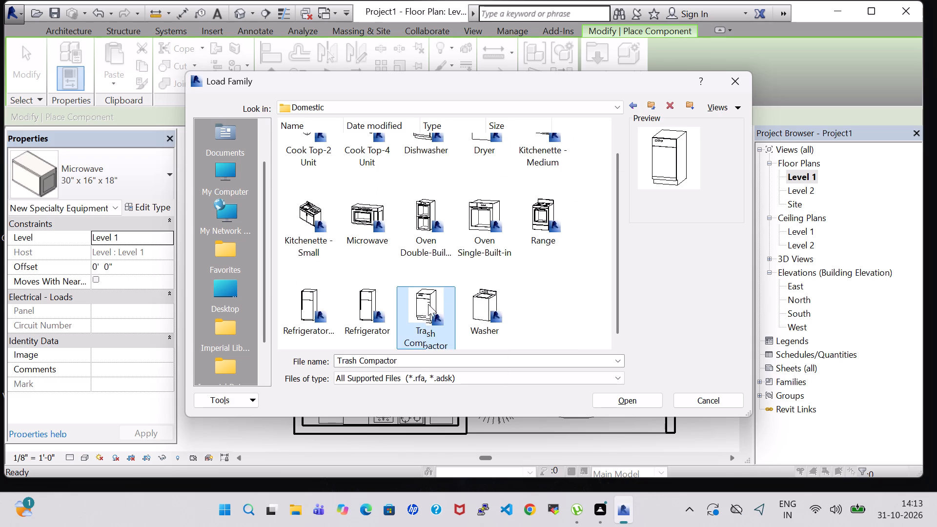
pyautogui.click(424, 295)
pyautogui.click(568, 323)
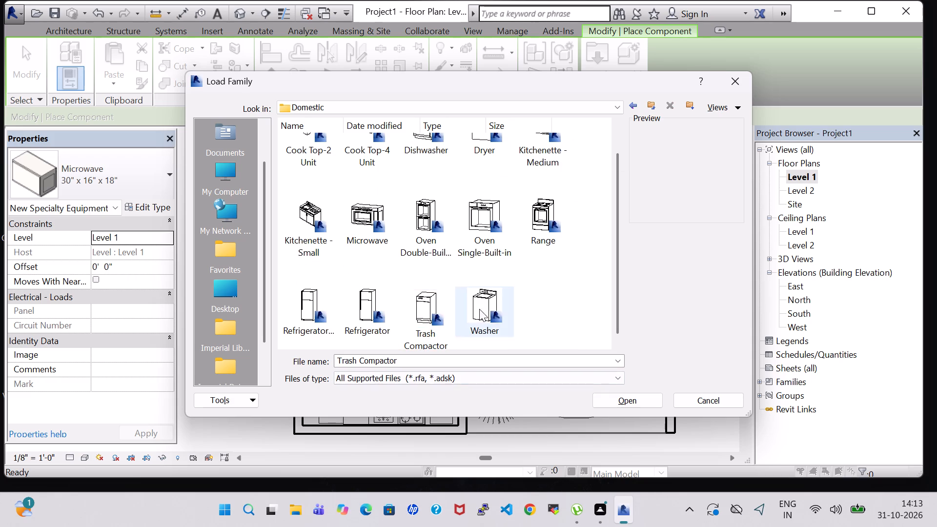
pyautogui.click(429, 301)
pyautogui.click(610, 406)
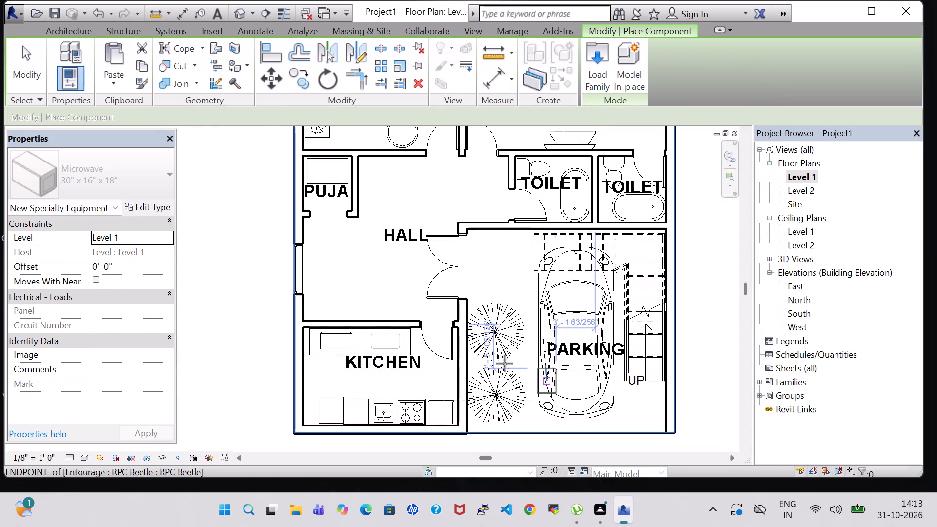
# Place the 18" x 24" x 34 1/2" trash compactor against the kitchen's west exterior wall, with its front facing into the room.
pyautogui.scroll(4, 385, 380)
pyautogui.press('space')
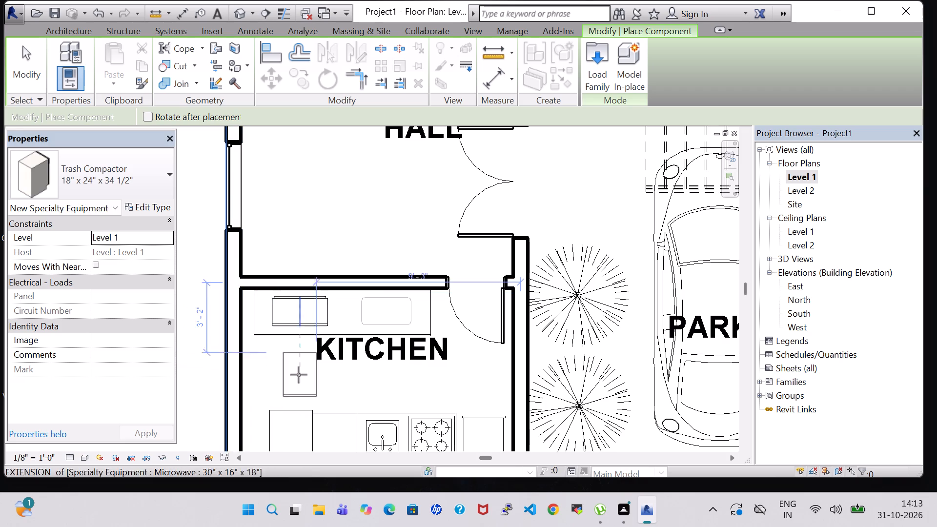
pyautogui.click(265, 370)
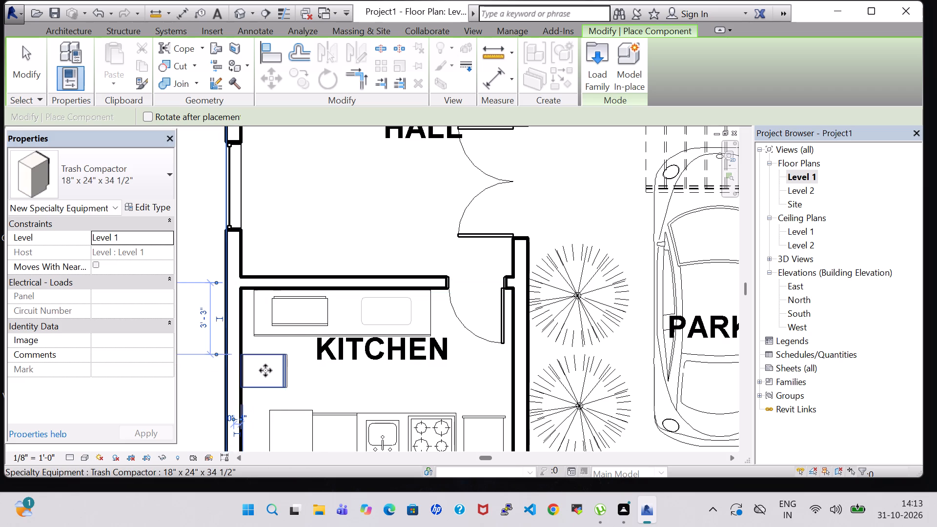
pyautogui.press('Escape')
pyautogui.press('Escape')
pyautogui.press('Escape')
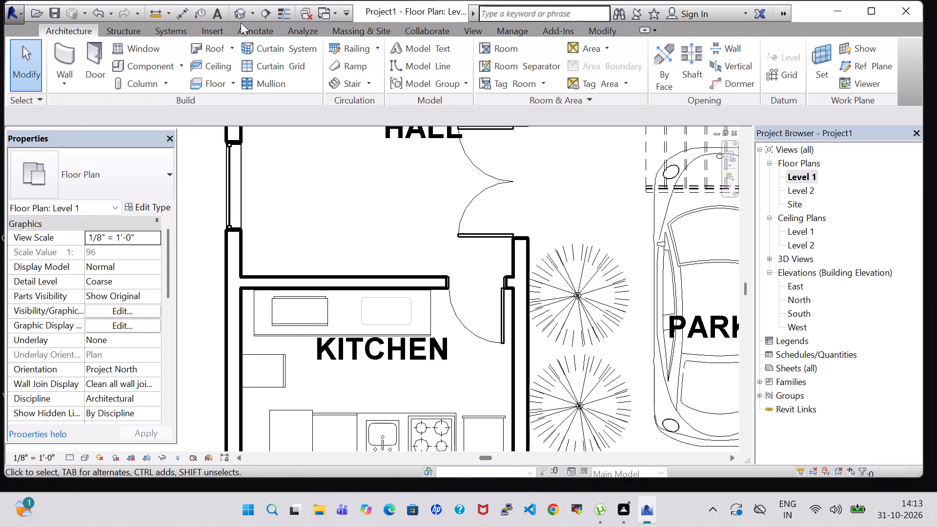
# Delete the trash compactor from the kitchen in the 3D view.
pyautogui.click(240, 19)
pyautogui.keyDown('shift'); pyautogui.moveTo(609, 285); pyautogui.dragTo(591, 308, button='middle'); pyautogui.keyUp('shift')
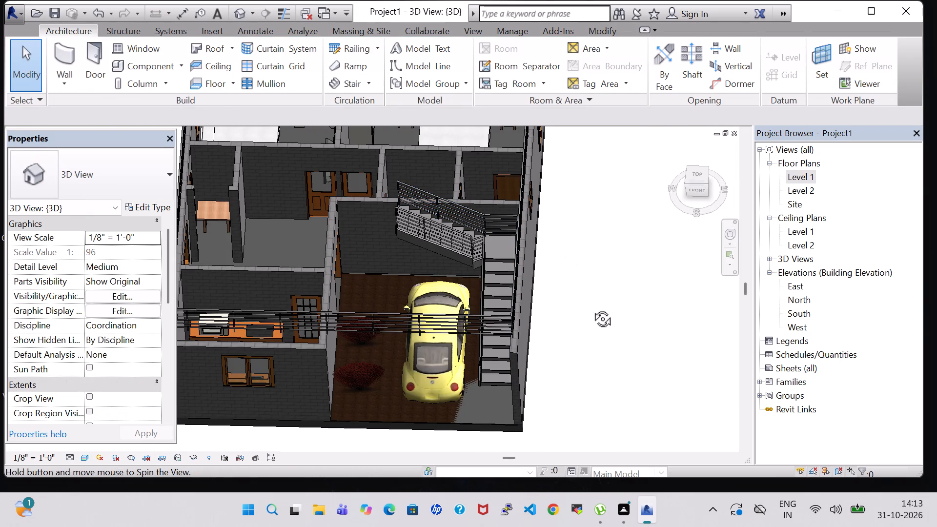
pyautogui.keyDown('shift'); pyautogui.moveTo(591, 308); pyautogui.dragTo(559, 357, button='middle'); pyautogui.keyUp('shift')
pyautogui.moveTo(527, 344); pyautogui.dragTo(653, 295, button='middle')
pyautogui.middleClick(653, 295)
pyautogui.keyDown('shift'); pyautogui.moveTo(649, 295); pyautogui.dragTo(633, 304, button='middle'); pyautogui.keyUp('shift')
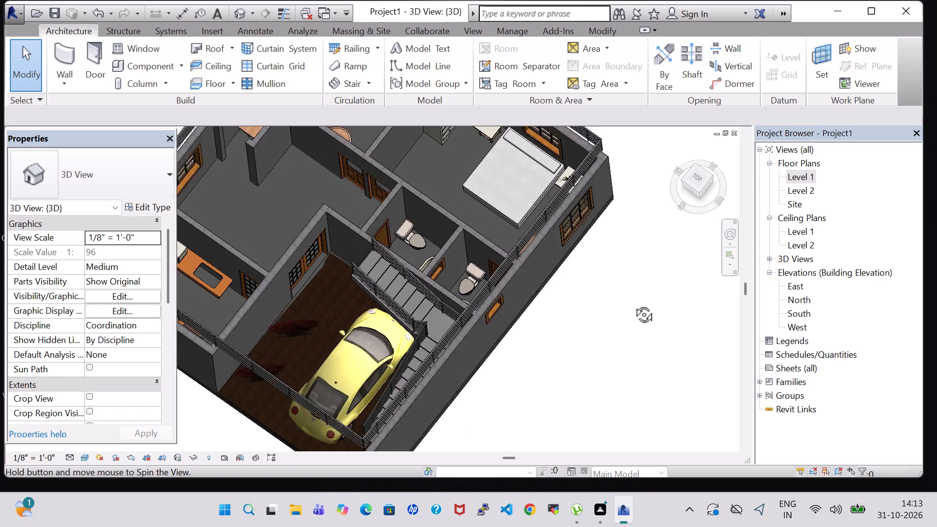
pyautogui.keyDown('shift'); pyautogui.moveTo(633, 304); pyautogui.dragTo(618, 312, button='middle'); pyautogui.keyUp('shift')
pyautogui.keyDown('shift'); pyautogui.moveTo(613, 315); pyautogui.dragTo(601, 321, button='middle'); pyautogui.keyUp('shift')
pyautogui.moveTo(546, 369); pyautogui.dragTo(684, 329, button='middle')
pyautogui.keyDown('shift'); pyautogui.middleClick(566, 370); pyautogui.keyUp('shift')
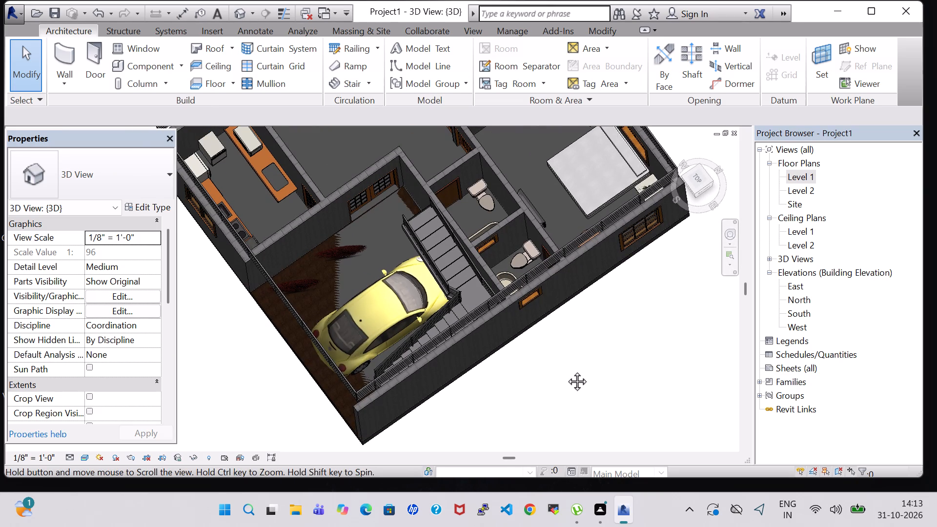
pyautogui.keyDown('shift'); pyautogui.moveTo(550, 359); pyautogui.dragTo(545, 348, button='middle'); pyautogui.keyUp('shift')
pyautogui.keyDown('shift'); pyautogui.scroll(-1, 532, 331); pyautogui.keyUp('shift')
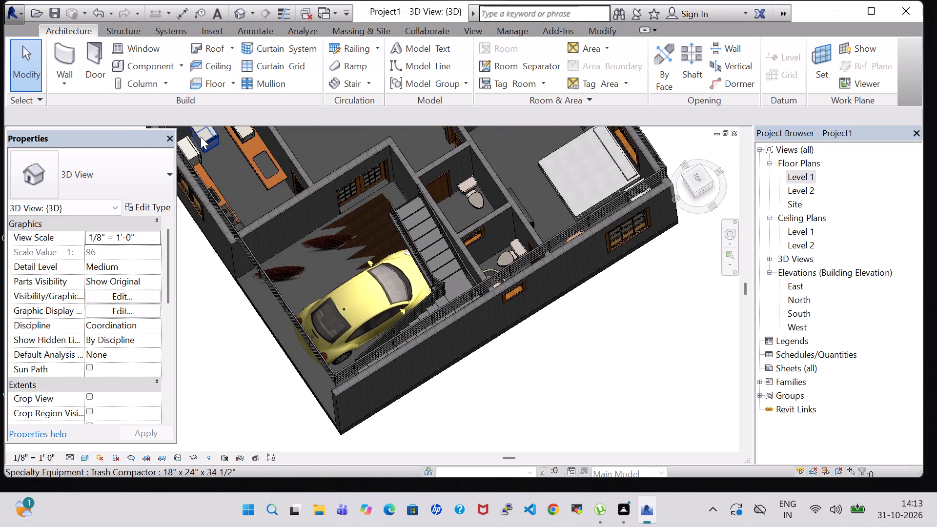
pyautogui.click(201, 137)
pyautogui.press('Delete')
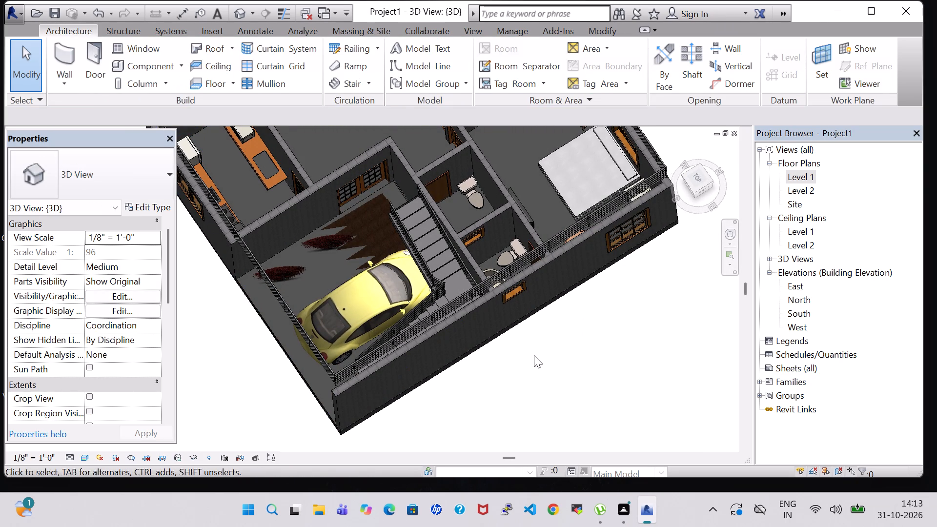
# Examine the furnished house in 3D from the front and above, covering the kitchen, hall, bedrooms and parking.
pyautogui.keyDown('shift'); pyautogui.moveTo(534, 355); pyautogui.dragTo(585, 274, button='middle'); pyautogui.keyUp('shift')
pyautogui.moveTo(672, 295); pyautogui.dragTo(530, 354, button='middle')
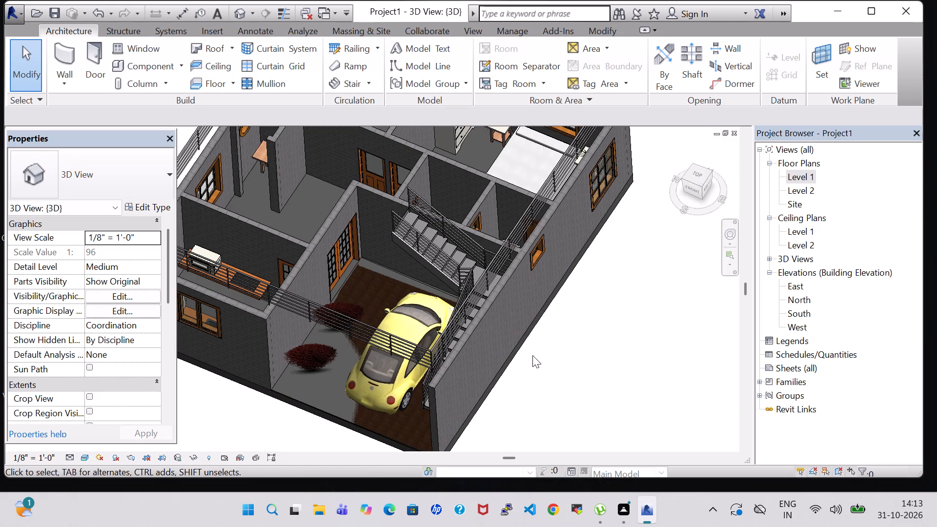
pyautogui.keyDown('shift'); pyautogui.moveTo(552, 370); pyautogui.dragTo(590, 291, button='middle'); pyautogui.keyUp('shift')
pyautogui.moveTo(635, 277); pyautogui.dragTo(578, 348, button='middle')
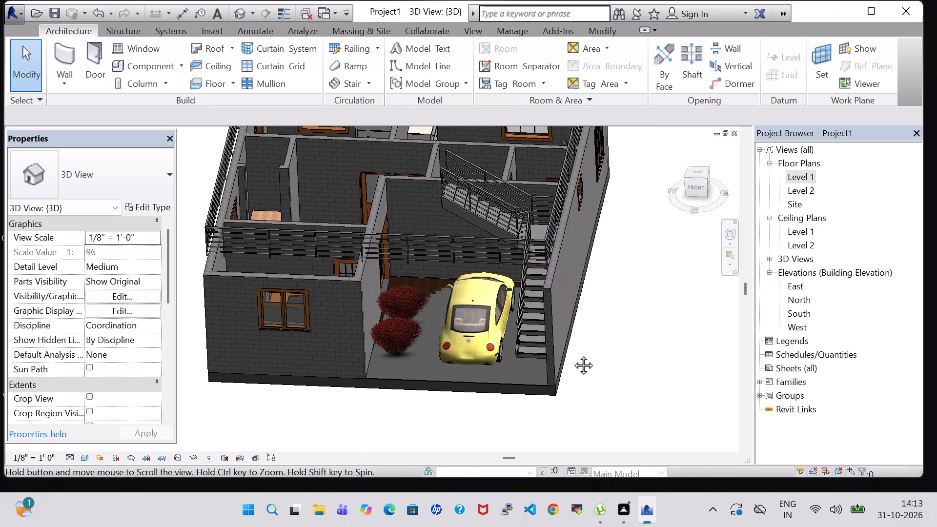
pyautogui.keyDown('shift'); pyautogui.moveTo(582, 352); pyautogui.dragTo(590, 308, button='middle'); pyautogui.keyUp('shift')
pyautogui.moveTo(620, 242); pyautogui.dragTo(587, 331, button='middle')
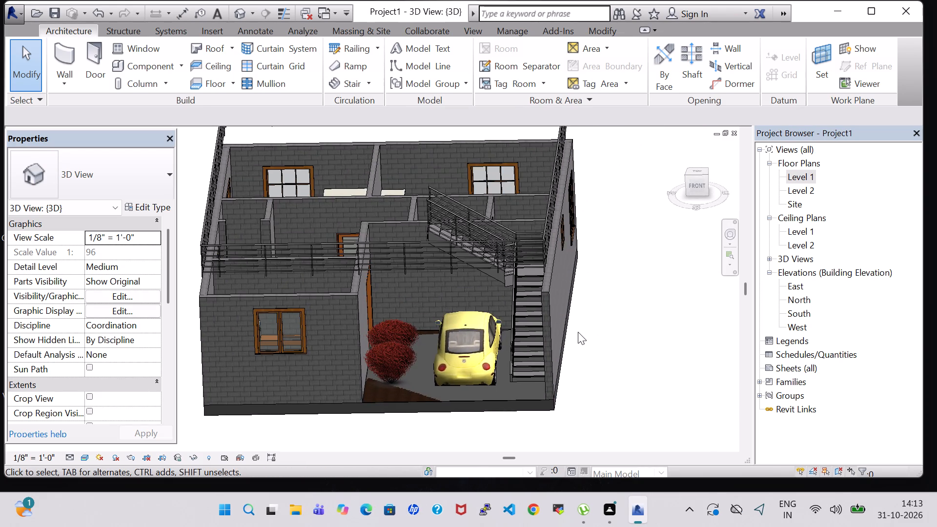
pyautogui.scroll(3, 578, 332)
pyautogui.scroll(-3, 584, 292)
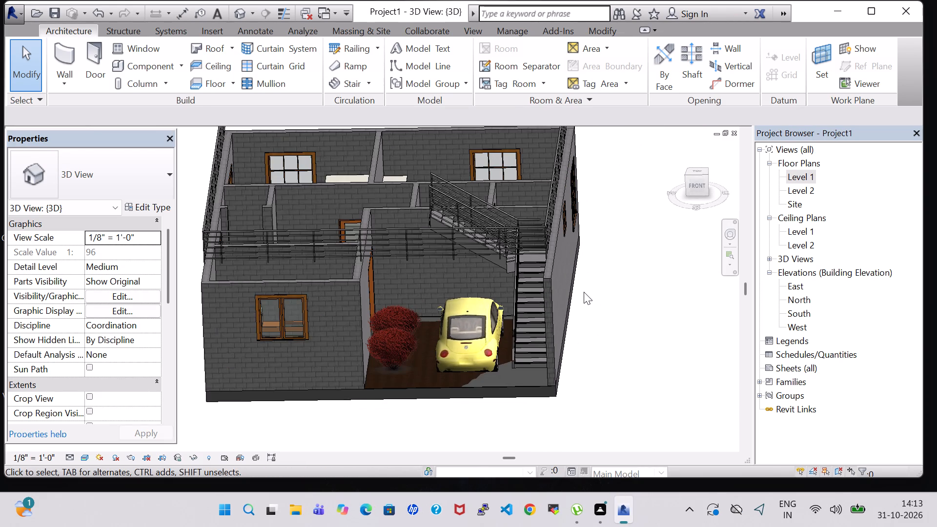
pyautogui.keyDown('shift'); pyautogui.moveTo(584, 292); pyautogui.dragTo(607, 320, button='middle'); pyautogui.keyUp('shift')
pyautogui.keyDown('shift'); pyautogui.moveTo(607, 320); pyautogui.dragTo(595, 324, button='middle'); pyautogui.keyUp('shift')
pyautogui.keyDown('shift'); pyautogui.middleClick(593, 326); pyautogui.keyUp('shift')
pyautogui.keyDown('shift'); pyautogui.moveTo(592, 326); pyautogui.dragTo(587, 333, button='middle'); pyautogui.keyUp('shift')
pyautogui.keyDown('shift'); pyautogui.middleClick(587, 333); pyautogui.keyUp('shift')
pyautogui.moveTo(615, 268); pyautogui.dragTo(613, 284, button='middle')
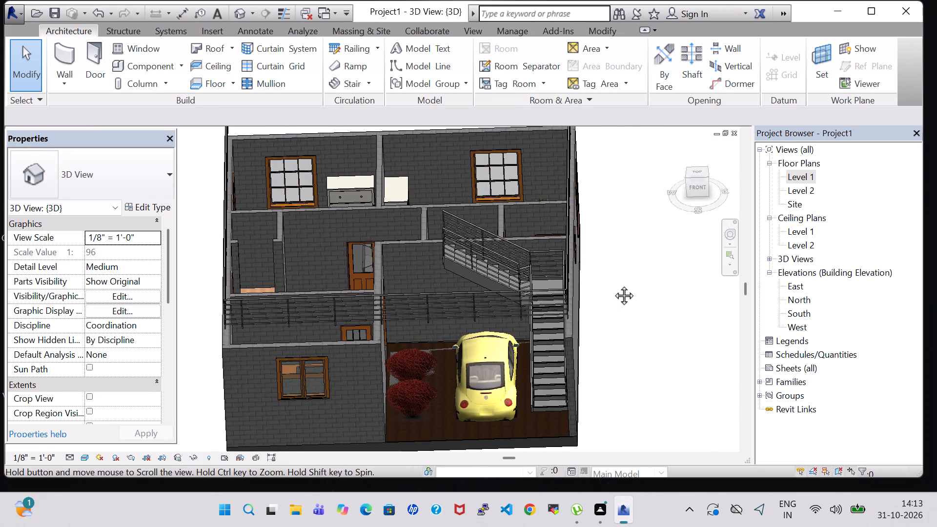
pyautogui.moveTo(613, 284); pyautogui.dragTo(607, 302, button='middle')
pyautogui.keyDown('shift'); pyautogui.moveTo(605, 258); pyautogui.dragTo(605, 310, button='middle'); pyautogui.keyUp('shift')
pyautogui.moveTo(600, 373); pyautogui.dragTo(601, 292, button='middle')
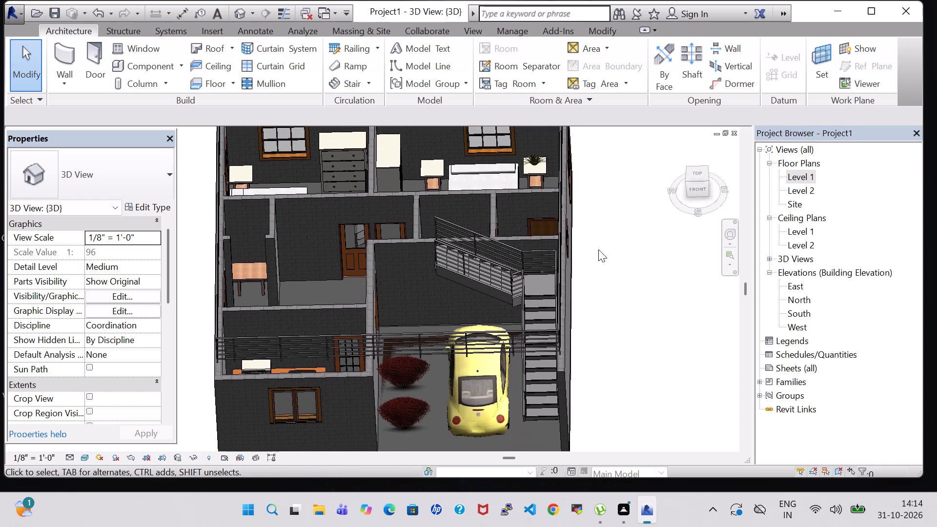
pyautogui.keyDown('shift'); pyautogui.moveTo(598, 249); pyautogui.dragTo(600, 320, button='middle'); pyautogui.keyUp('shift')
pyautogui.moveTo(613, 344); pyautogui.dragTo(592, 285, button='middle')
pyautogui.keyDown('shift'); pyautogui.moveTo(593, 265); pyautogui.dragTo(594, 319, button='middle'); pyautogui.keyUp('shift')
# In the Level 1 floor plan, load the Table-Dining Round w Chairs family from the Furniture Tables folder.
pyautogui.doubleClick(798, 177)
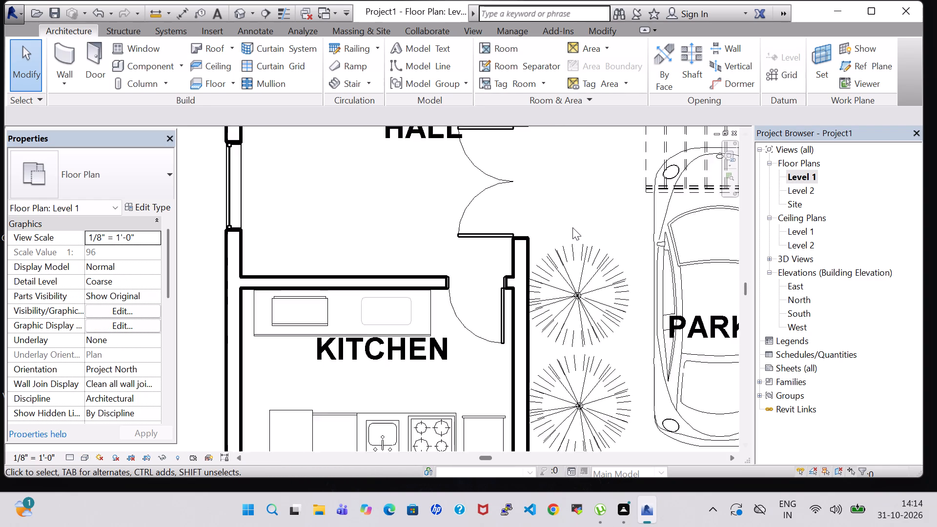
pyautogui.scroll(-5, 572, 227)
pyautogui.moveTo(453, 235); pyautogui.dragTo(345, 320, button='middle')
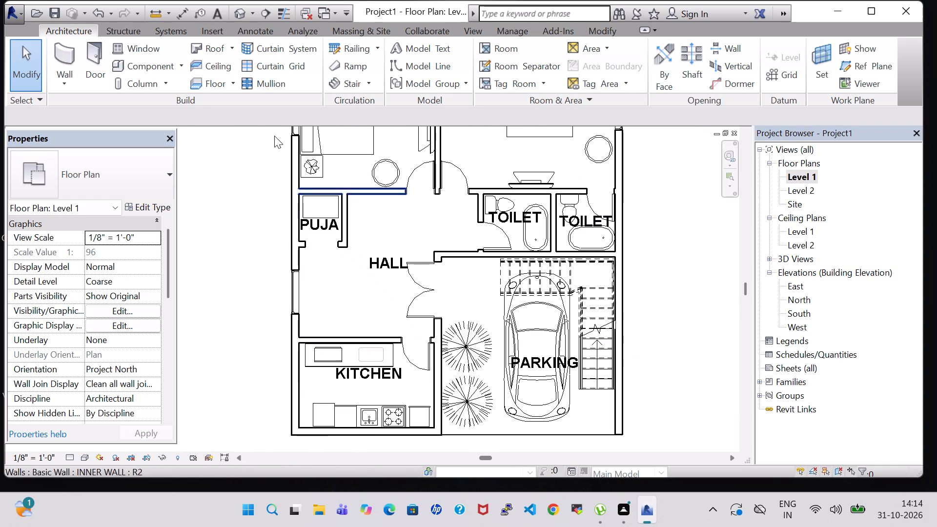
pyautogui.click(150, 70)
pyautogui.click(602, 80)
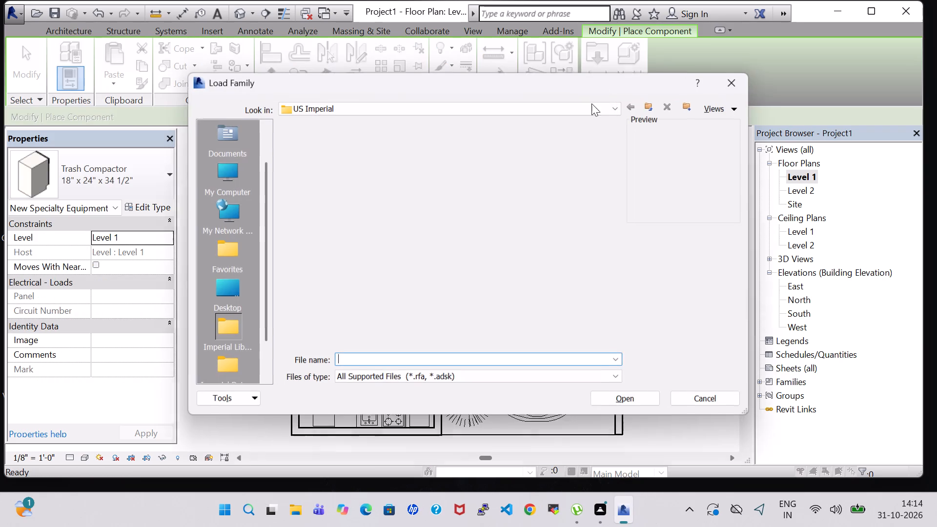
pyautogui.scroll(-1, 519, 147)
pyautogui.doubleClick(551, 214)
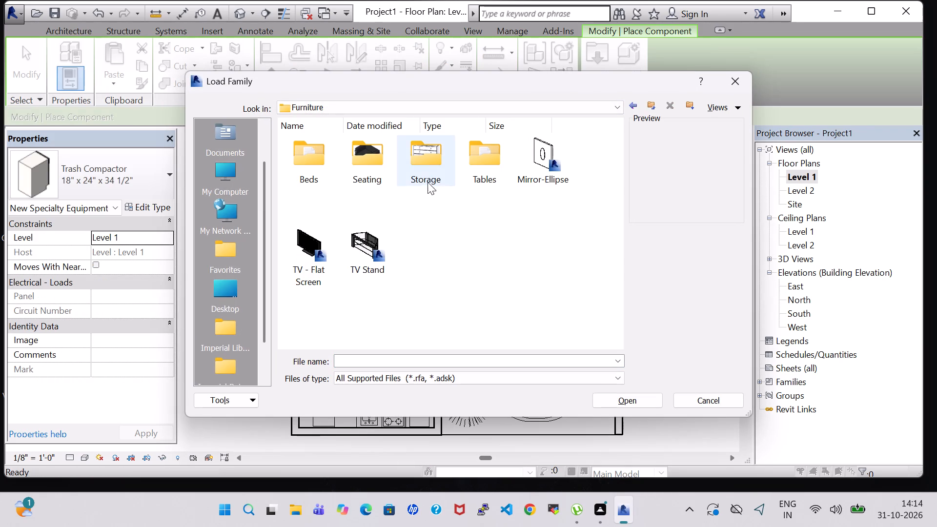
pyautogui.tripleClick(477, 158)
pyautogui.click(469, 161)
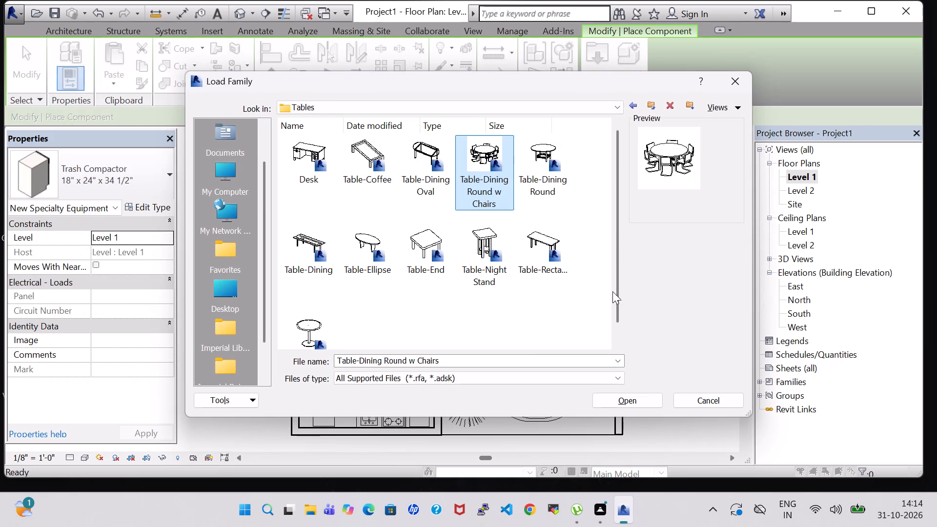
pyautogui.click(640, 404)
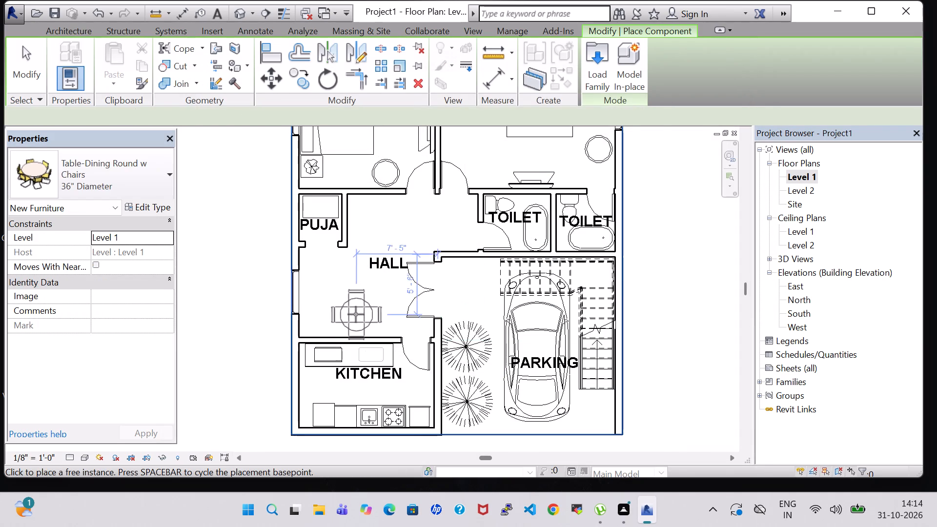
# Place the 36" diameter round dining table with chairs in the hall, between the kitchen wall and the puja room.
pyautogui.scroll(4, 356, 314)
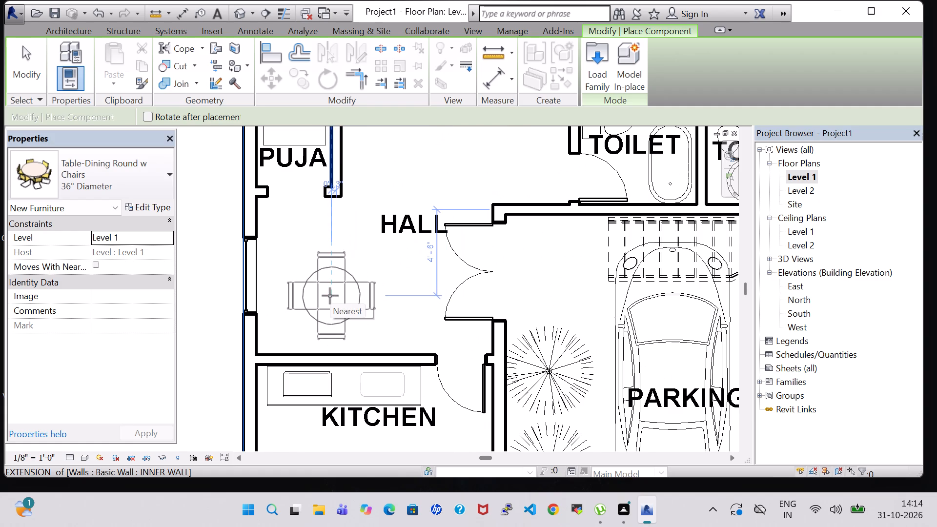
pyautogui.click(330, 296)
pyautogui.press('Escape')
pyautogui.press('Escape')
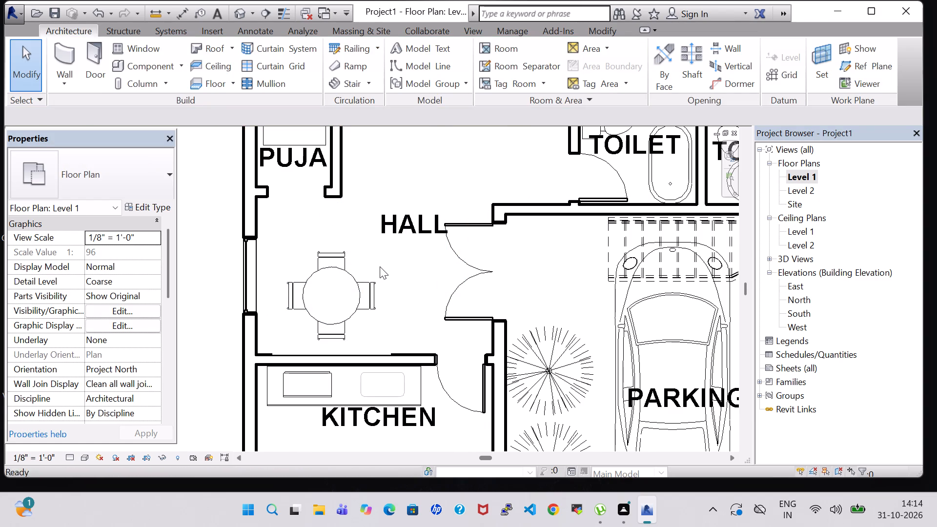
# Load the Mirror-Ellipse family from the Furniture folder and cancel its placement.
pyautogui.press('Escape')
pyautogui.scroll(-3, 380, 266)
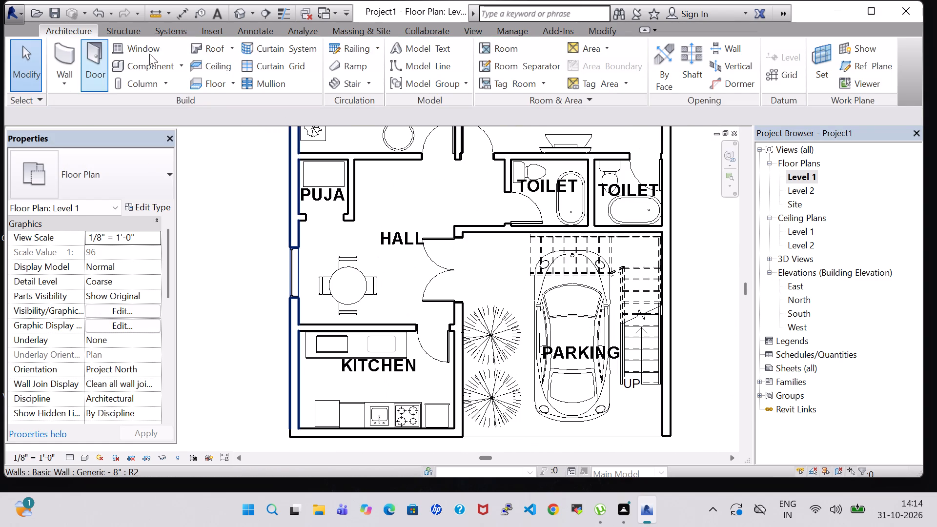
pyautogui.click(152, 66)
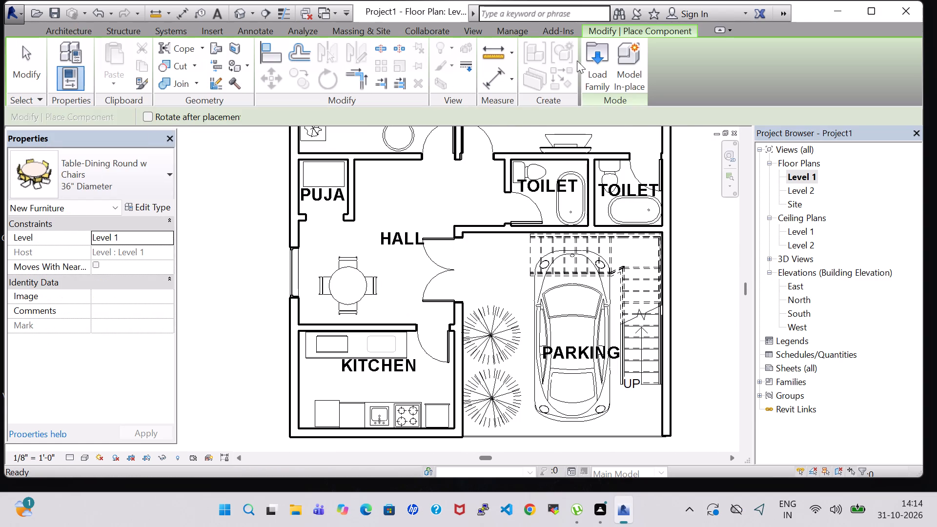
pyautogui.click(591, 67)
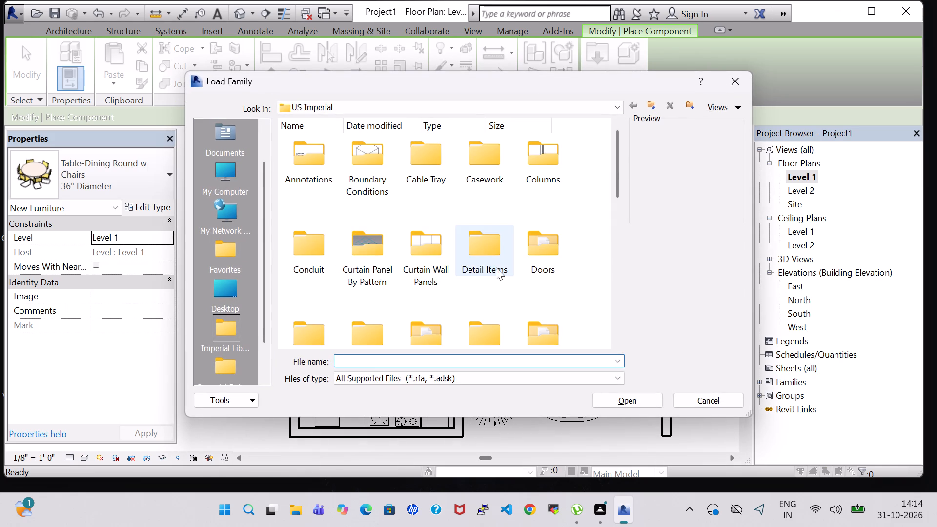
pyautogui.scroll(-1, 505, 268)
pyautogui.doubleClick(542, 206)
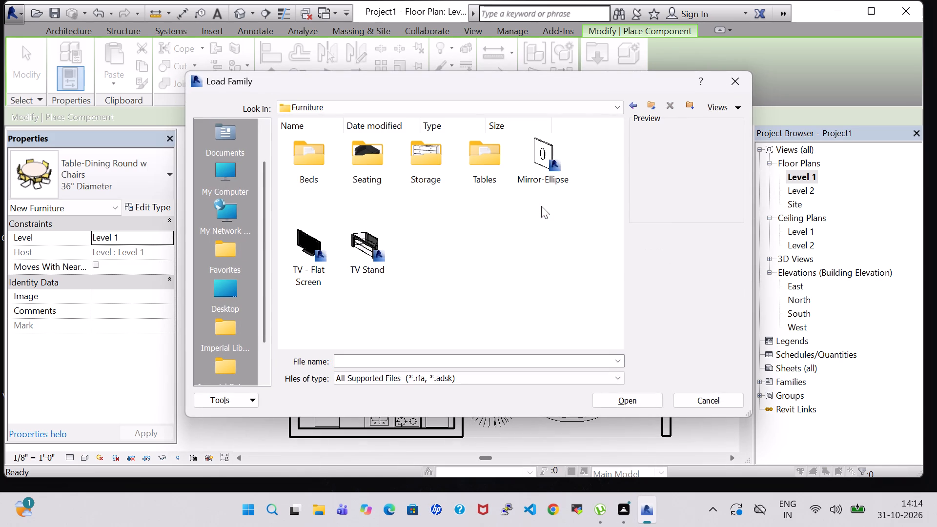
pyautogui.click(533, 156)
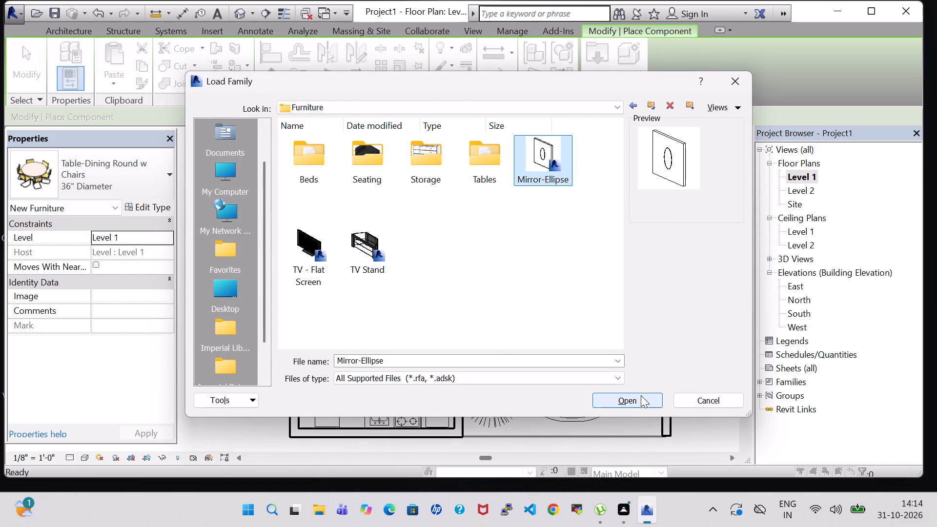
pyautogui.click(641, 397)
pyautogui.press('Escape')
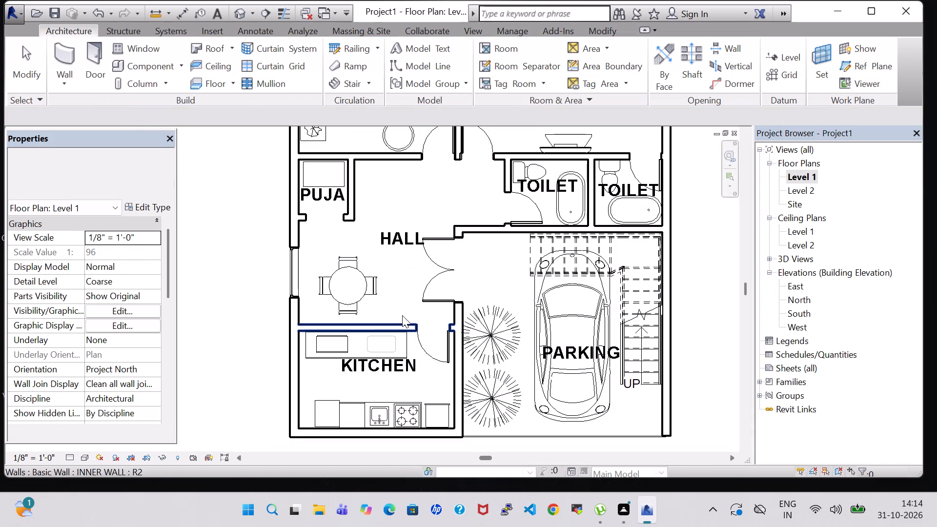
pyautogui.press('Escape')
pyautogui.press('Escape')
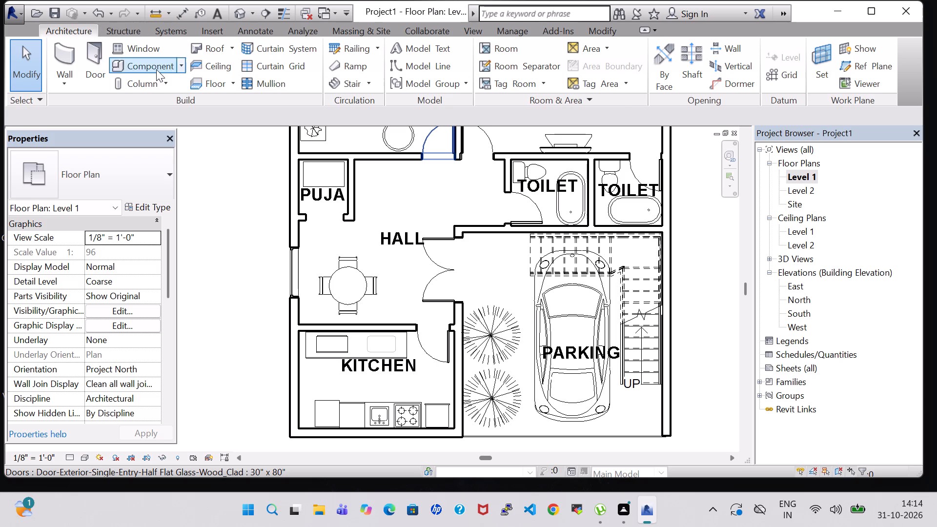
# Load the Chair-Corbu family from the Furniture Seating folder as the component to place.
pyautogui.click(156, 69)
pyautogui.click(602, 72)
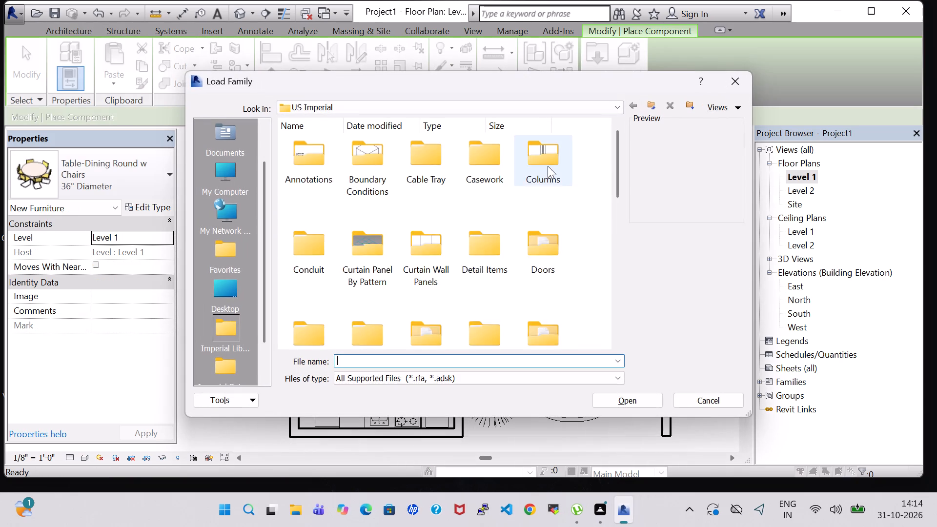
pyautogui.scroll(-1, 548, 166)
pyautogui.doubleClick(548, 189)
pyautogui.doubleClick(388, 158)
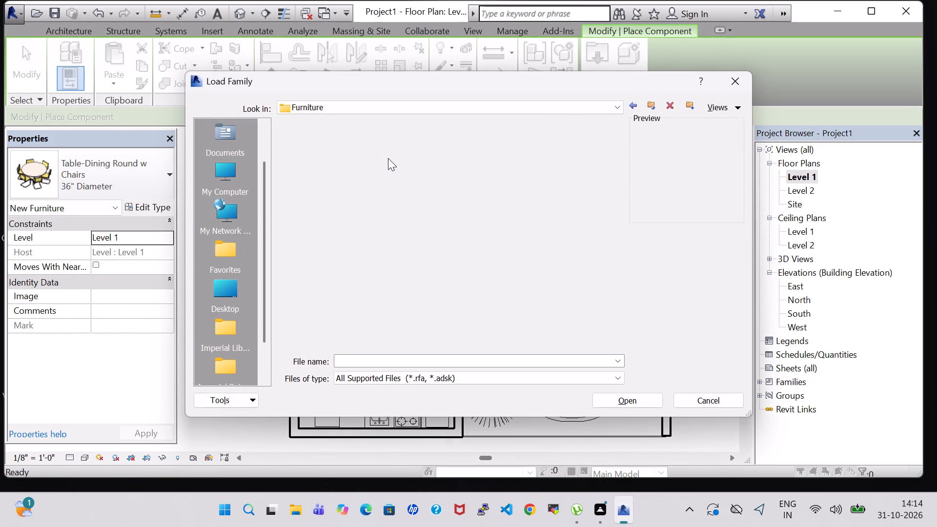
pyautogui.click(444, 167)
pyautogui.click(508, 164)
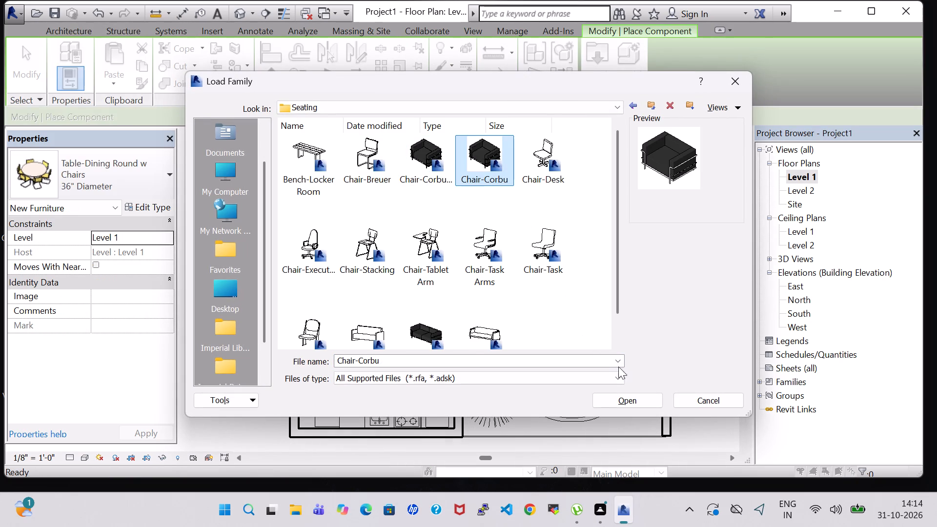
pyautogui.click(633, 395)
# Place the Chair-Corbu armchair in the hall of the Level 1 floor plan.
pyautogui.scroll(1, 381, 198)
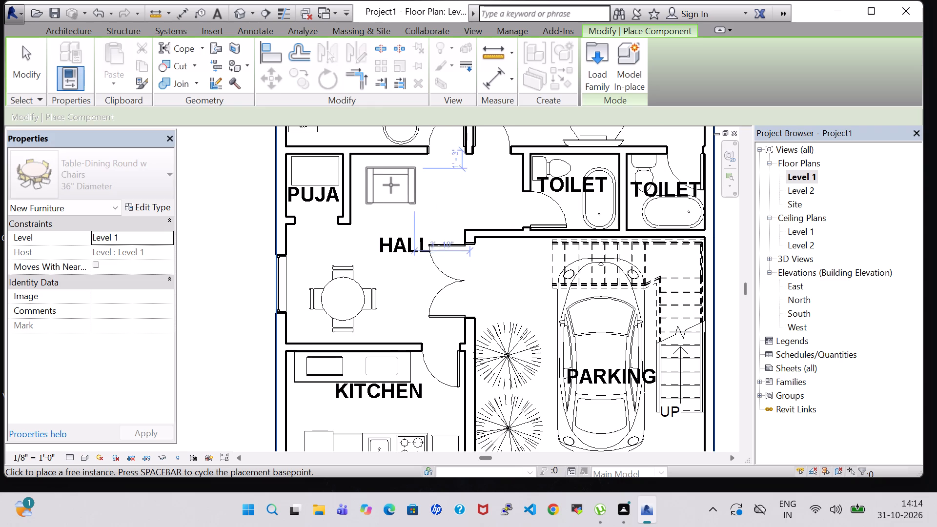
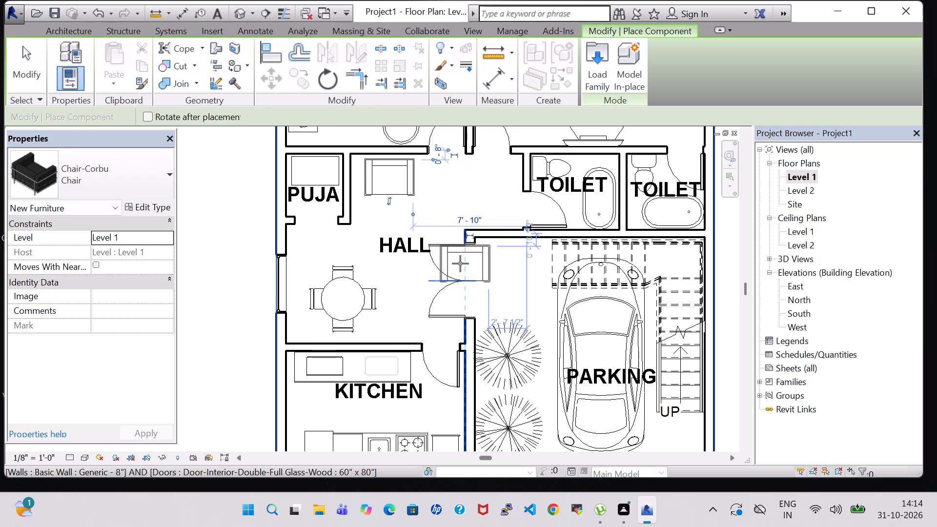
# Nudge the Chair-Corbu armchair in the hall slightly toward the puja room wall.
pyautogui.press('Escape')
pyautogui.press('Escape')
pyautogui.click(395, 184)
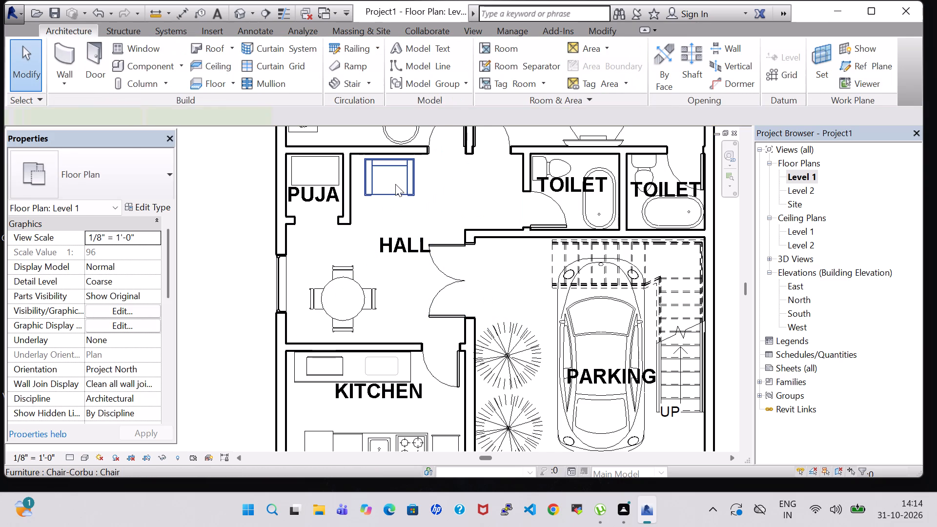
pyautogui.press('Left')
pyautogui.press('Left')
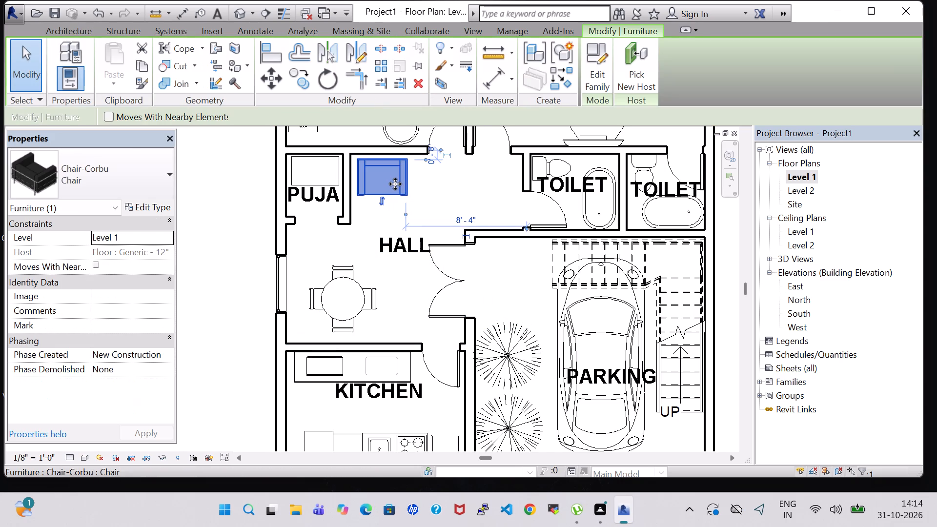
pyautogui.press('Up')
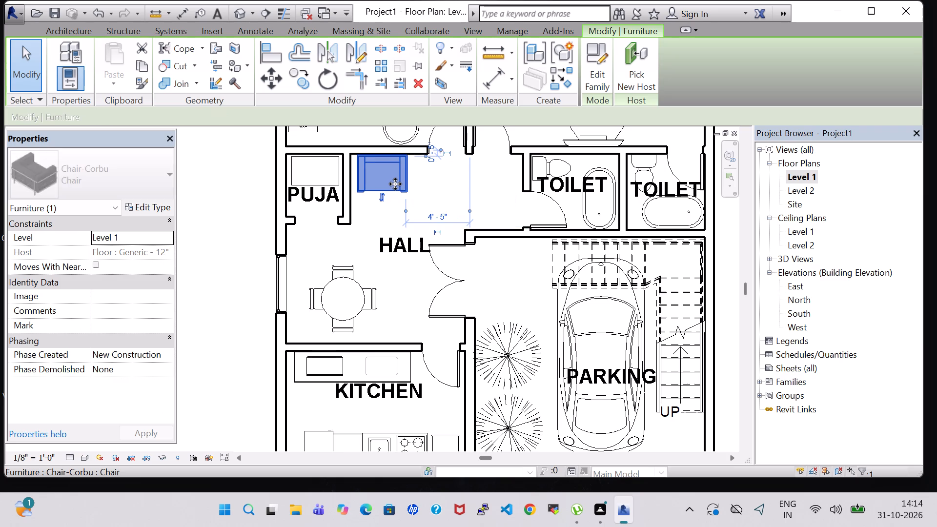
pyautogui.press('Down')
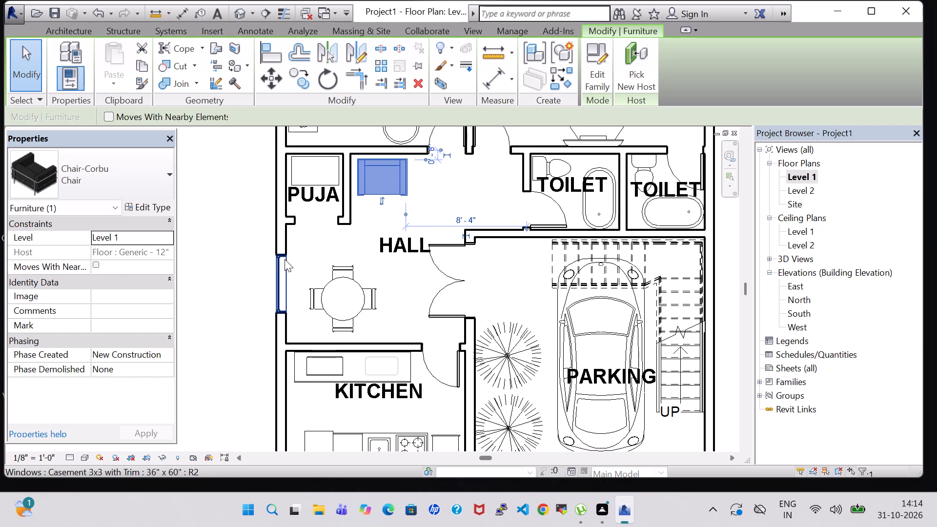
pyautogui.click(252, 268)
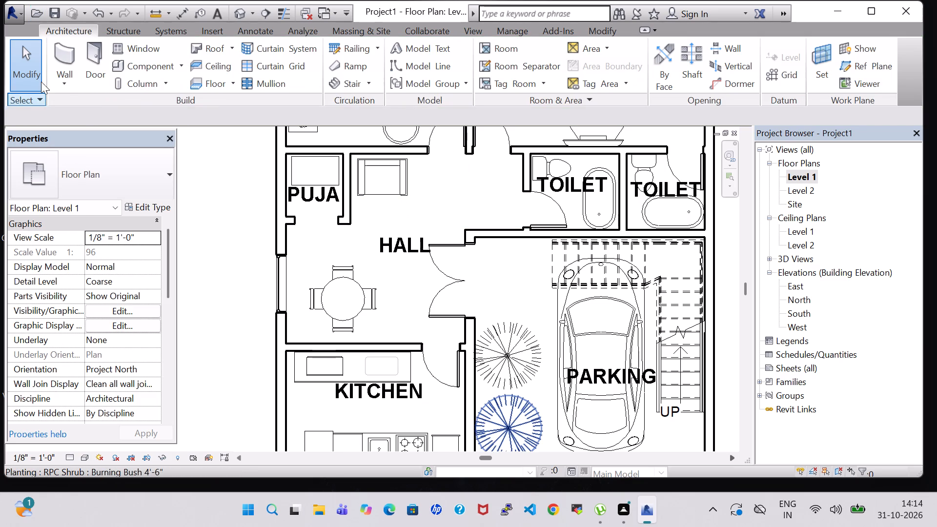
# Load the Table-Coffee family from the Furniture Tables folder as the component to place.
pyautogui.click(129, 67)
pyautogui.click(604, 57)
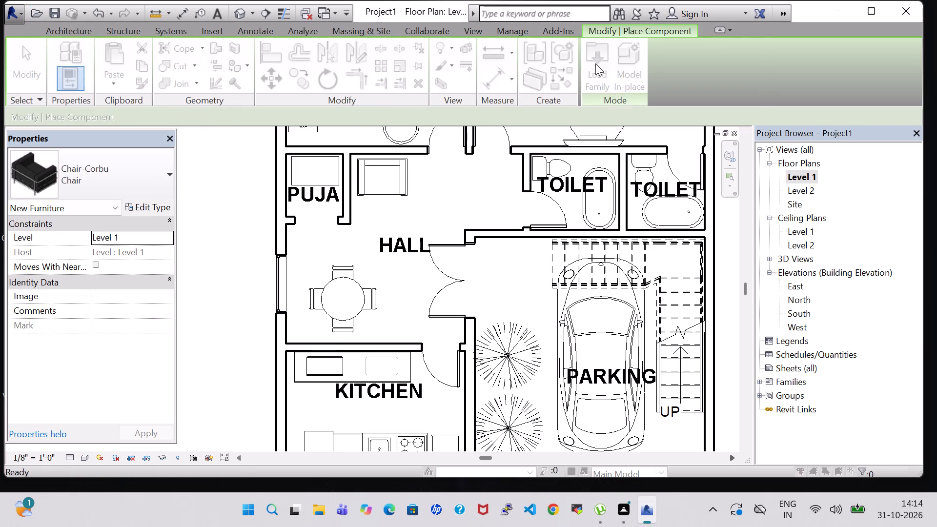
pyautogui.scroll(-1, 530, 190)
pyautogui.doubleClick(547, 196)
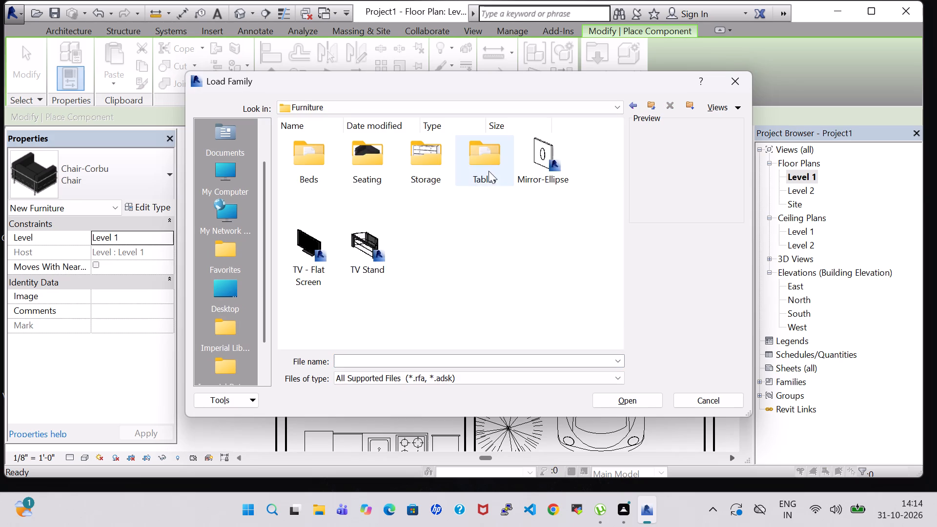
pyautogui.doubleClick(482, 168)
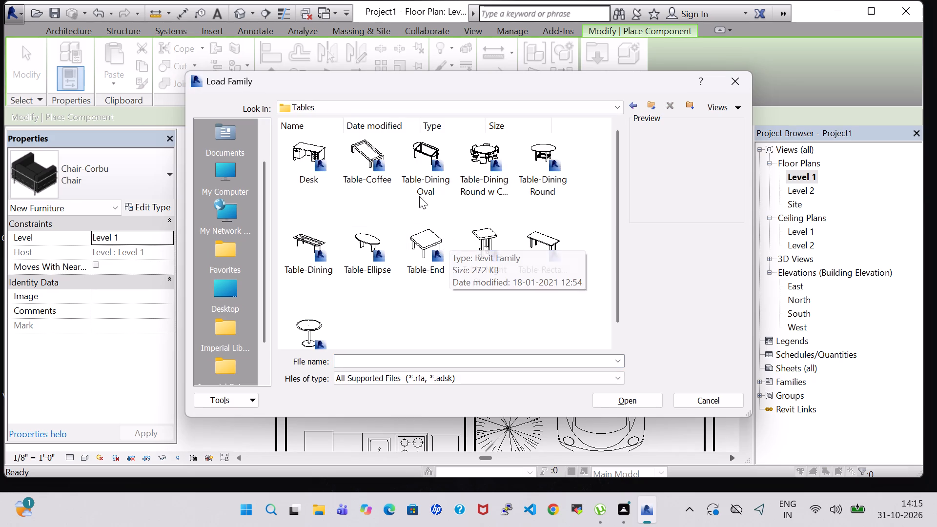
pyautogui.click(379, 158)
pyautogui.click(653, 398)
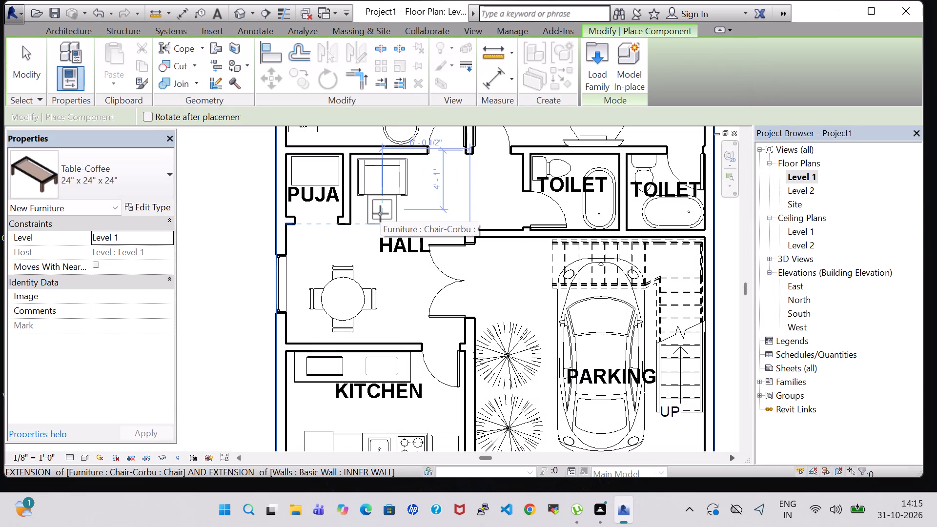
# Place the 24" x 24" x 24" coffee table in the hall, centred directly in front of the armchair.
pyautogui.click(380, 214)
pyautogui.press('Escape')
pyautogui.press('Escape')
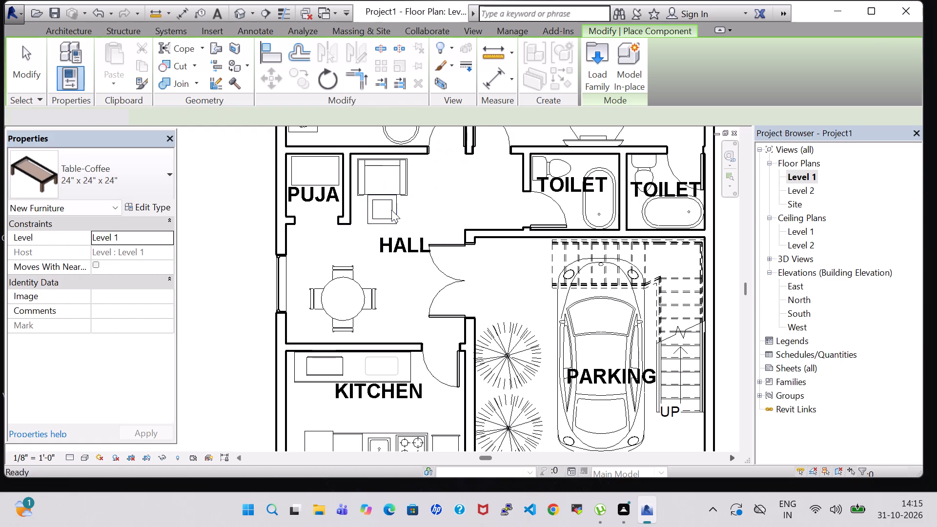
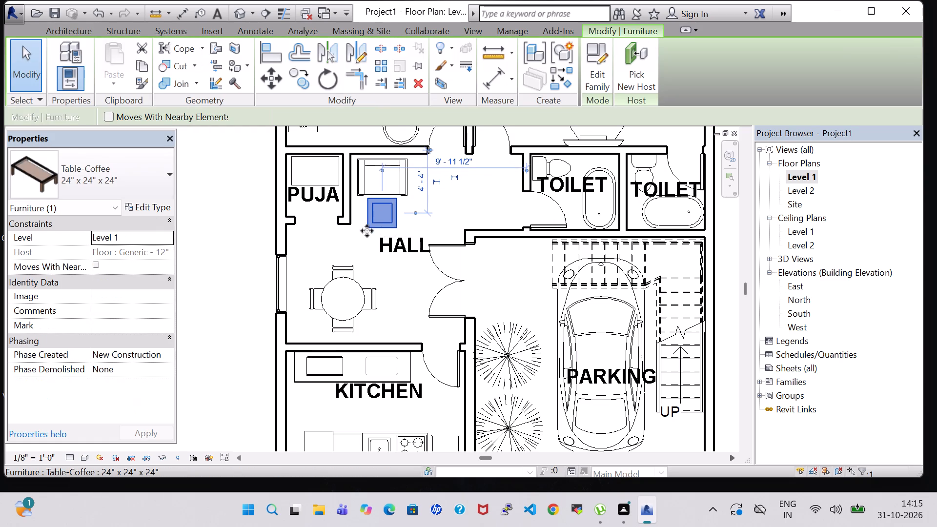
# Load the Sink Vanity-Round family from the Plumbing Architectural Fixtures Sinks folder as the component to place.
pyautogui.click(230, 276)
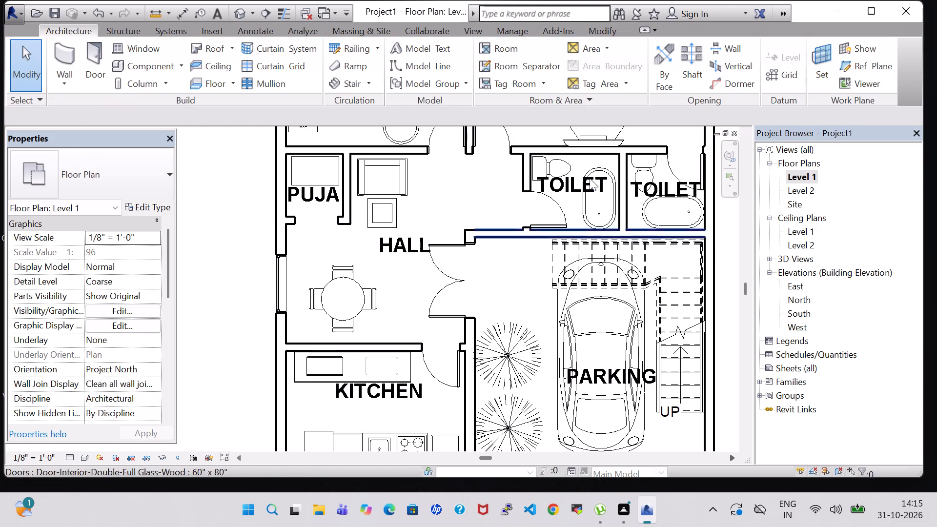
pyautogui.doubleClick(163, 68)
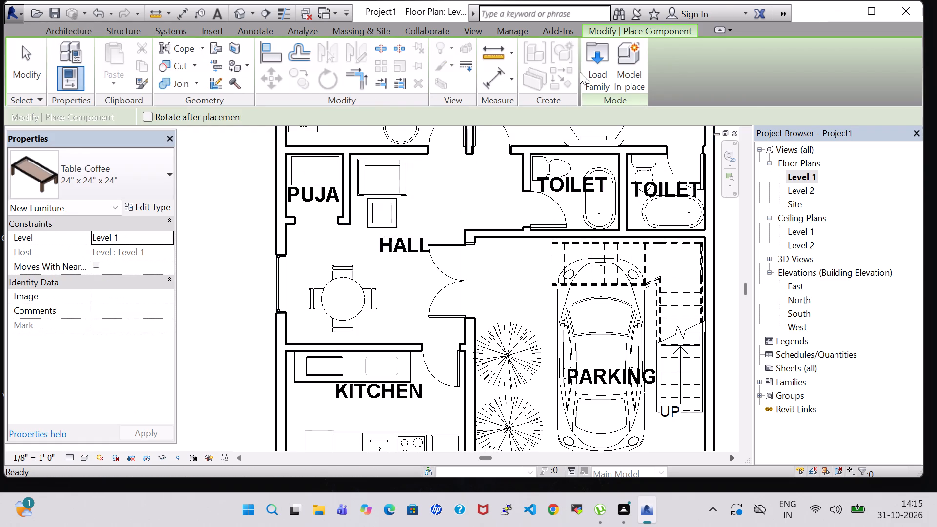
pyautogui.click(589, 72)
pyautogui.scroll(-1, 561, 238)
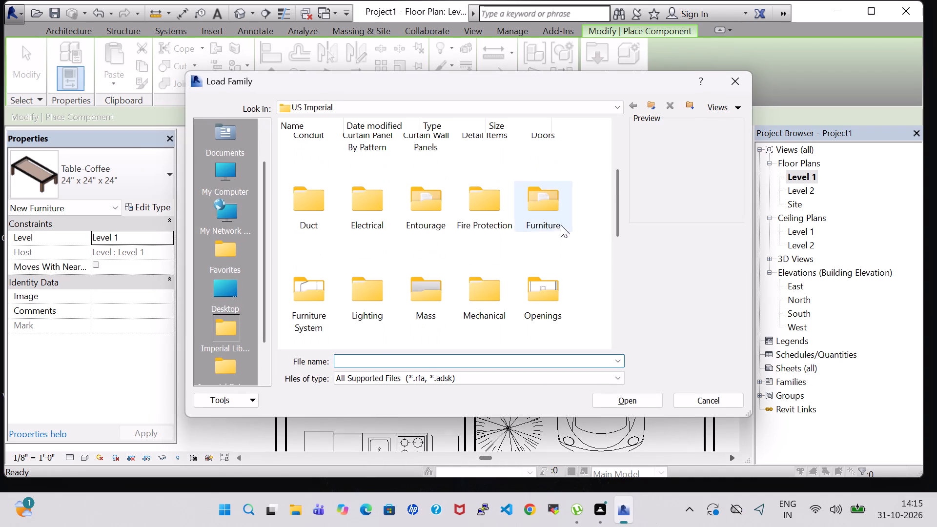
pyautogui.doubleClick(561, 211)
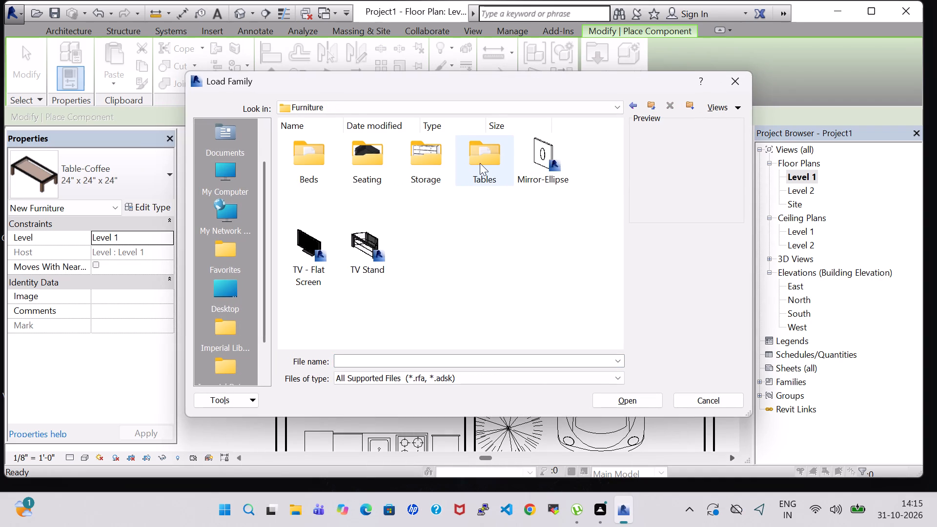
pyautogui.click(637, 102)
pyautogui.scroll(-3, 458, 192)
pyautogui.scroll(1, 405, 214)
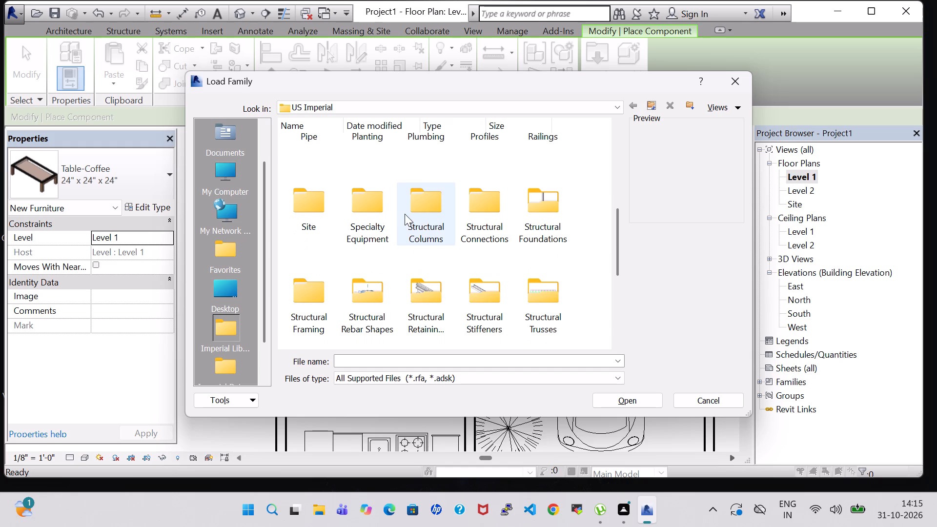
pyautogui.doubleClick(423, 250)
pyautogui.doubleClick(301, 157)
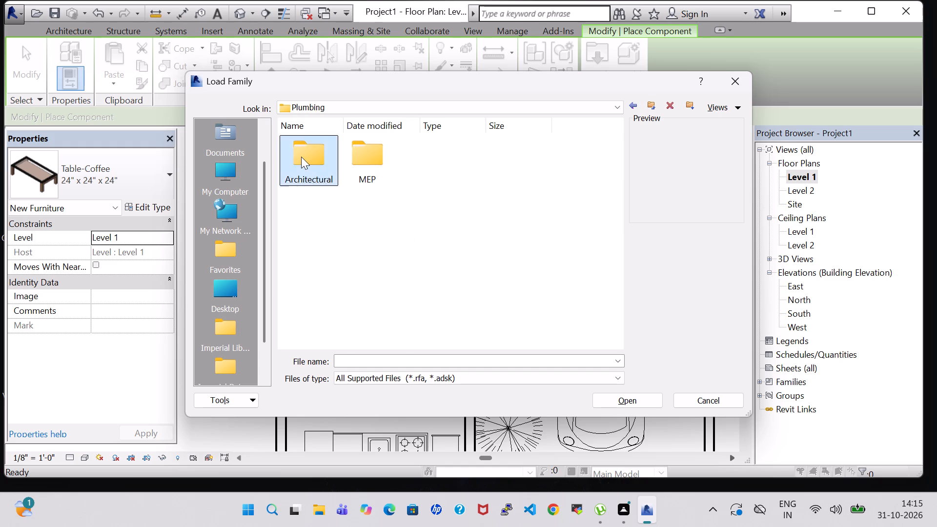
pyautogui.doubleClick(354, 162)
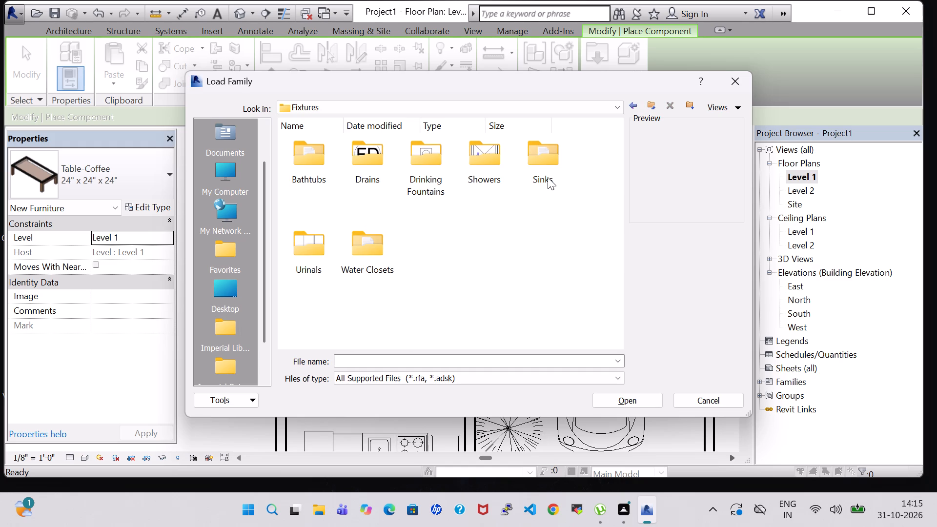
pyautogui.doubleClick(548, 177)
pyautogui.click(535, 164)
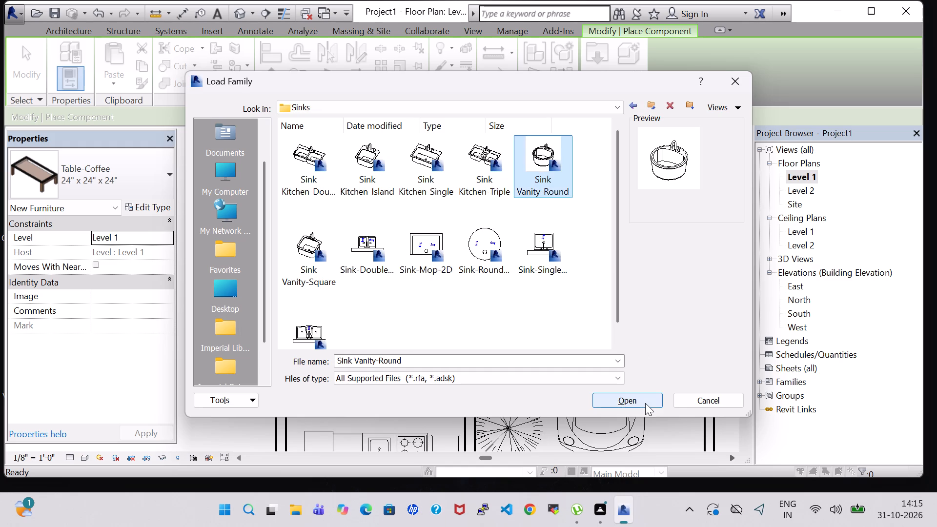
pyautogui.click(645, 403)
# Place the 19" x 19" round vanity sink in the hall corner beside the dining table, rotated so its faucet backs onto the kitchen wall.
pyautogui.scroll(5, 348, 281)
pyautogui.scroll(-3, 348, 281)
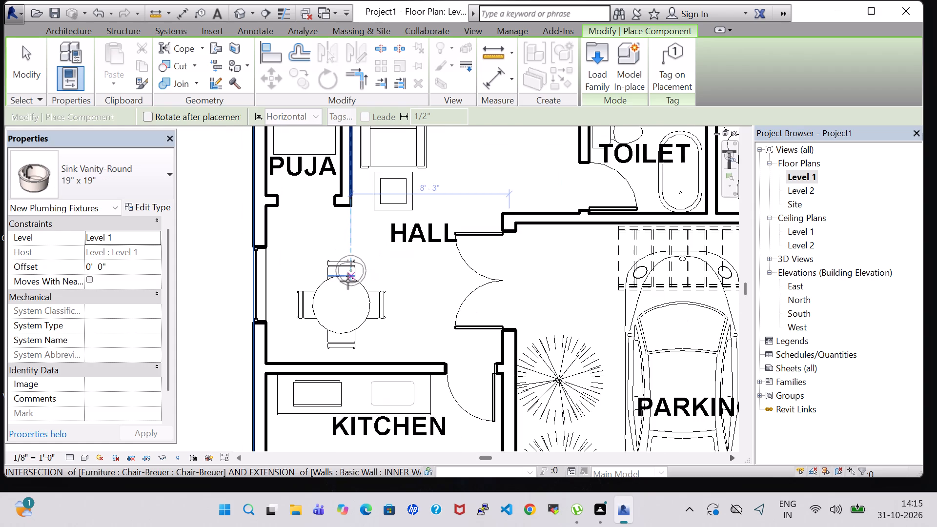
pyautogui.press('space')
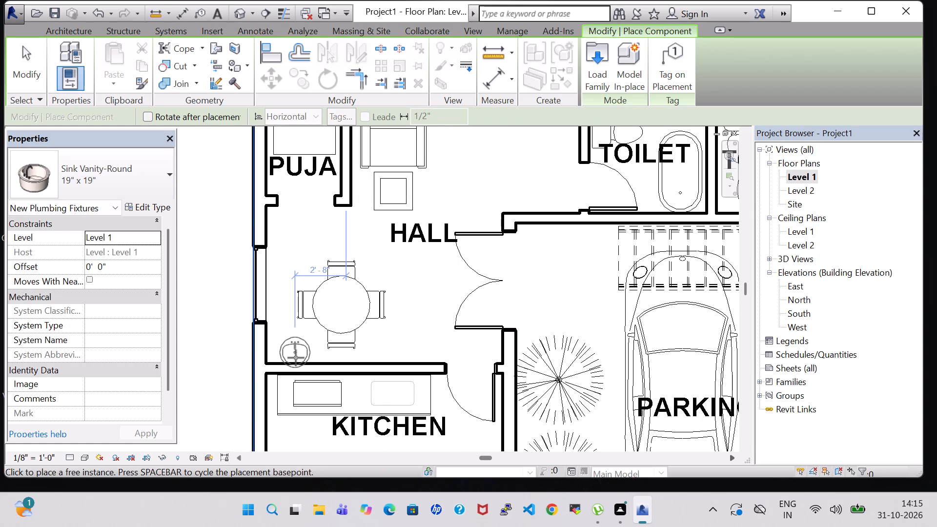
pyautogui.press('space')
pyautogui.scroll(7, 388, 355)
pyautogui.moveTo(388, 354); pyautogui.dragTo(434, 345, button='middle')
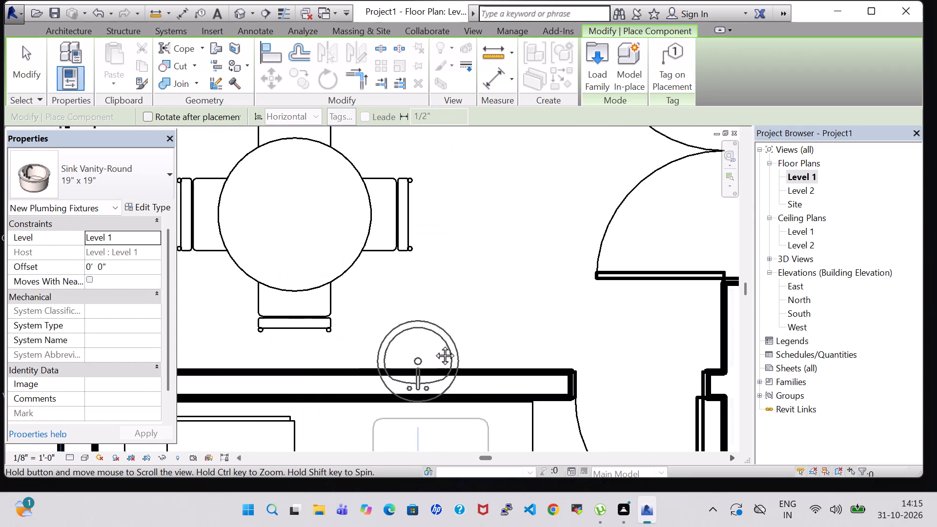
pyautogui.moveTo(434, 345); pyautogui.dragTo(572, 324, button='middle')
pyautogui.scroll(-2, 279, 279)
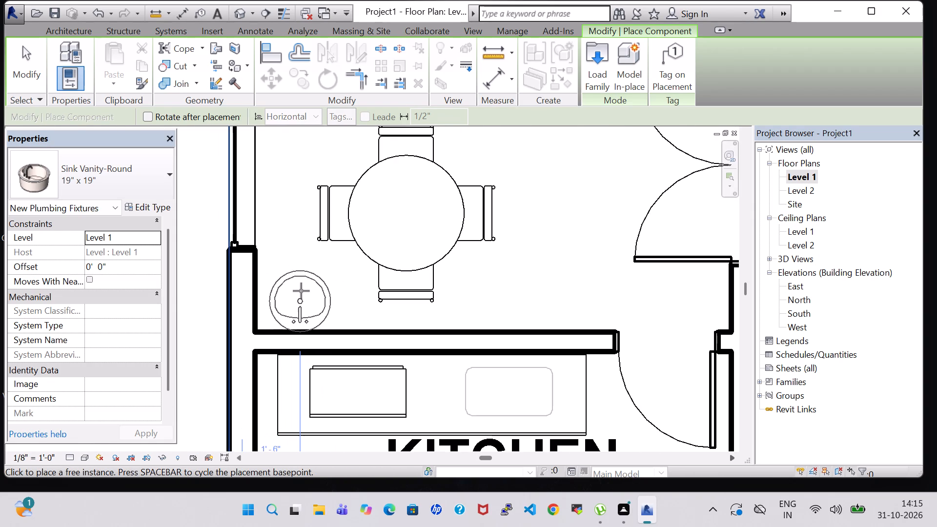
pyautogui.click(301, 291)
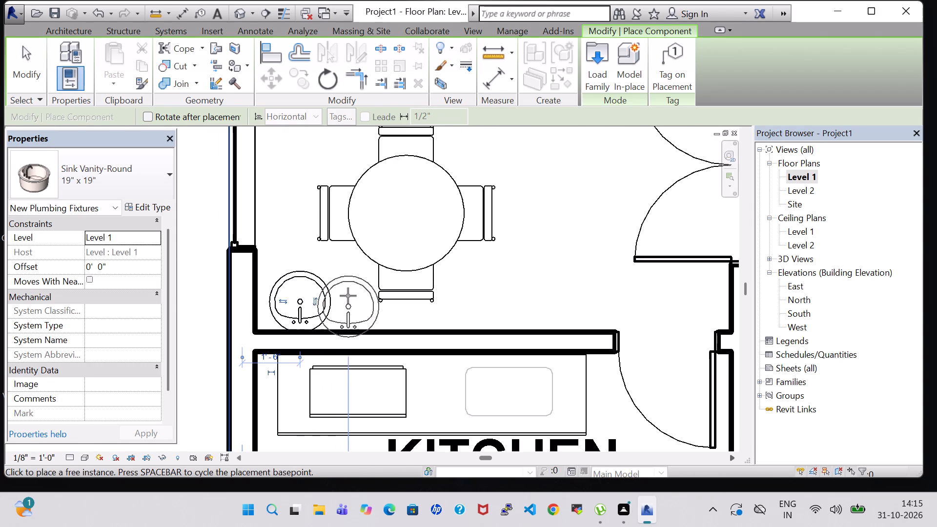
pyautogui.press('Escape')
pyautogui.press('Escape')
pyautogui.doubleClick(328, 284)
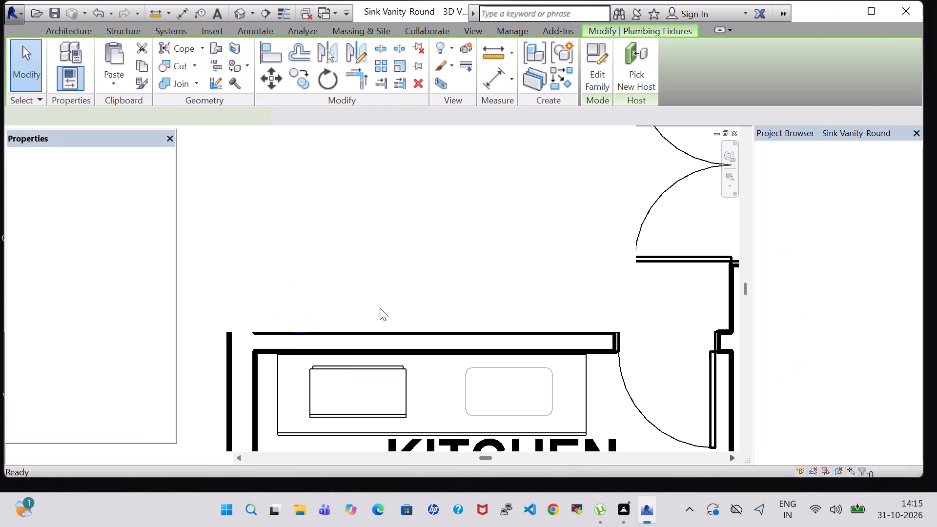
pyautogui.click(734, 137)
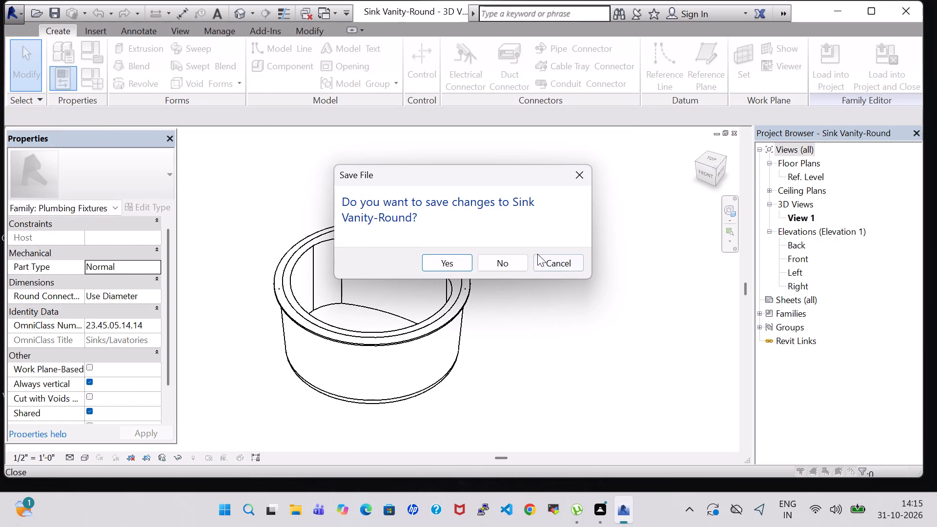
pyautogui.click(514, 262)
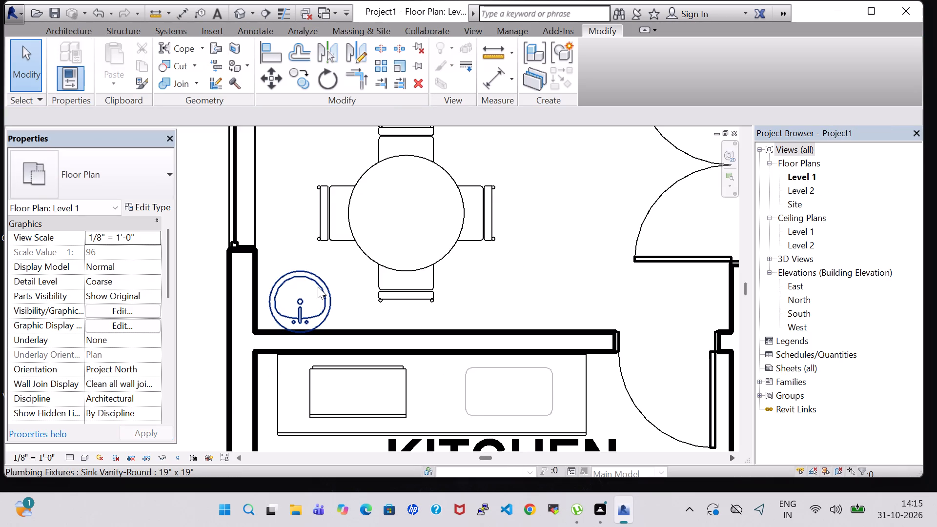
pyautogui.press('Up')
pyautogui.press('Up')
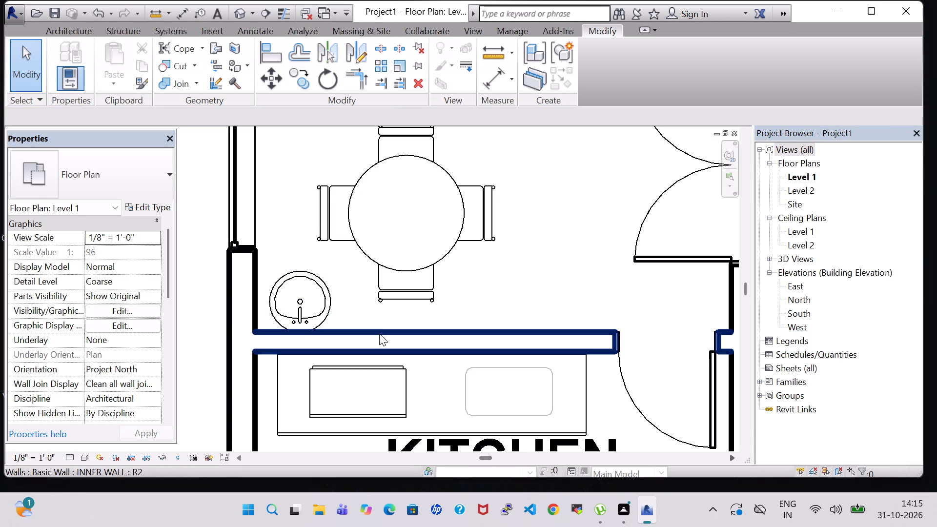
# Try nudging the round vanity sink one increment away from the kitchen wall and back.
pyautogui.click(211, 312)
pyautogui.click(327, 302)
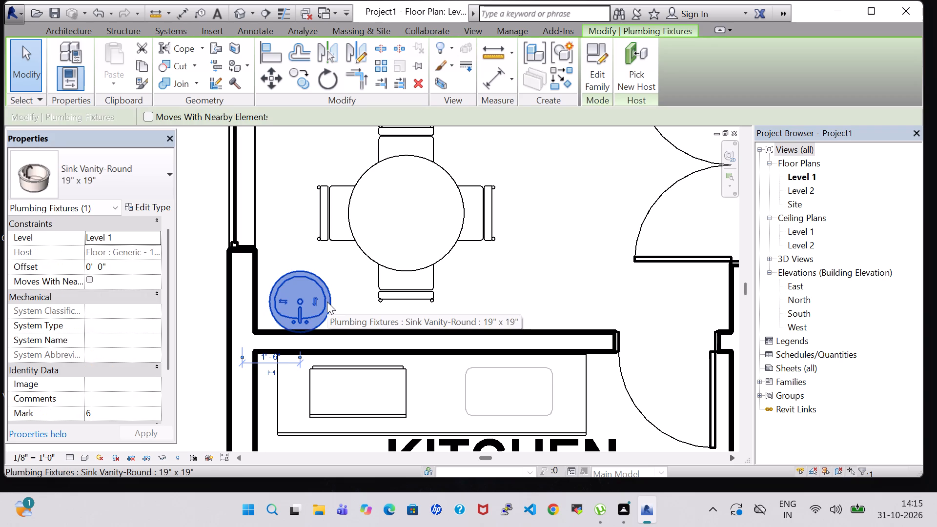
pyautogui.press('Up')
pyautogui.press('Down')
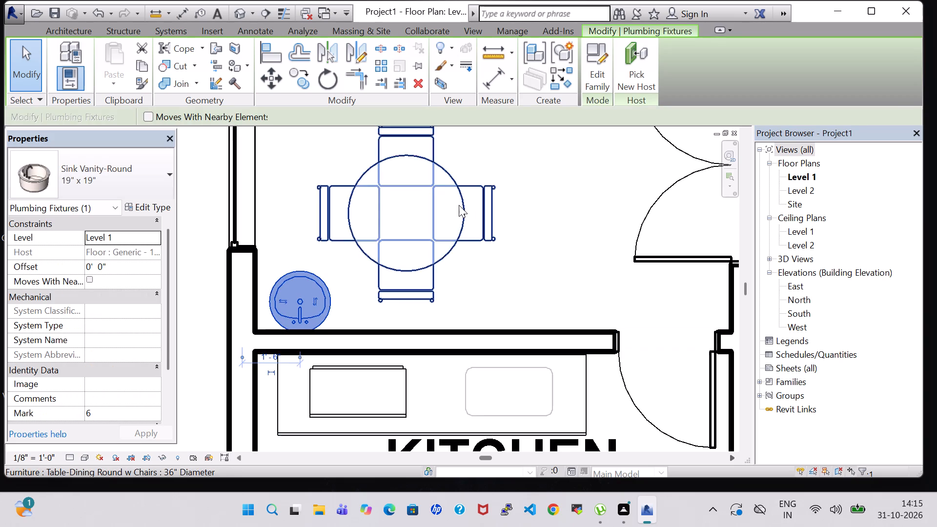
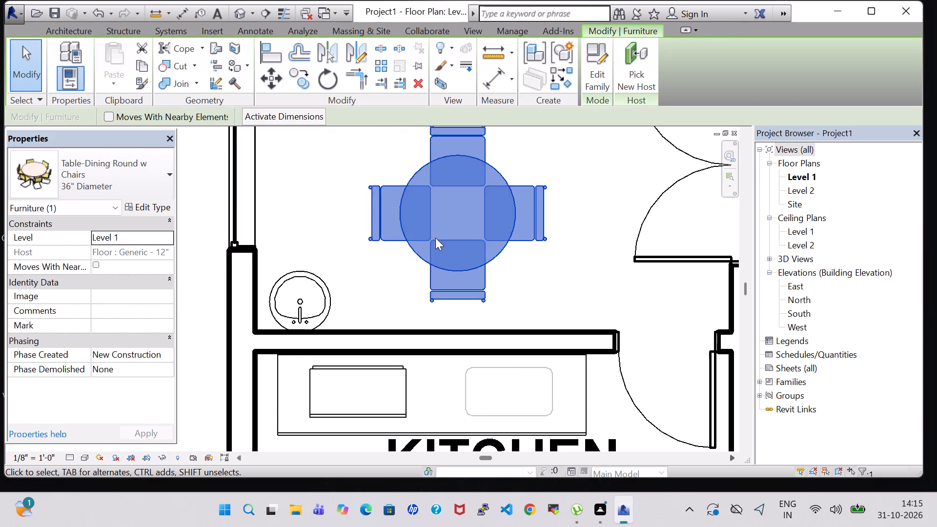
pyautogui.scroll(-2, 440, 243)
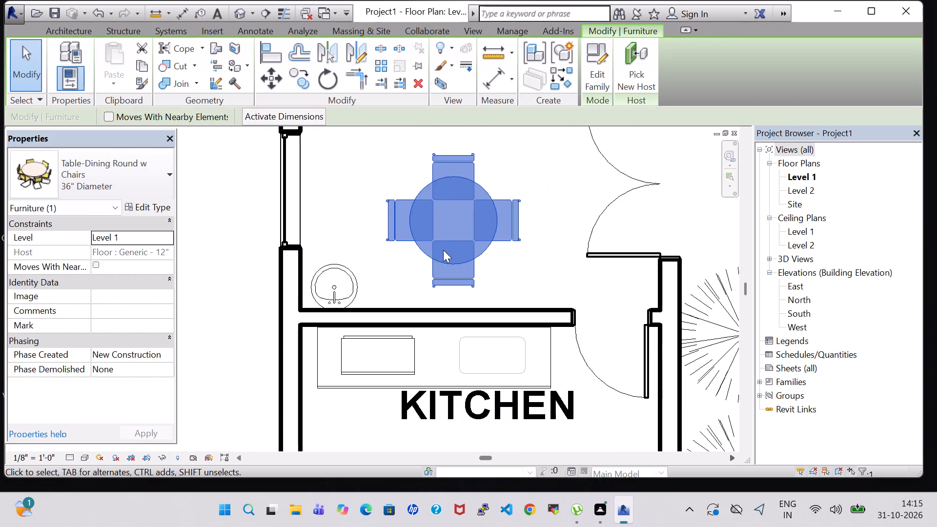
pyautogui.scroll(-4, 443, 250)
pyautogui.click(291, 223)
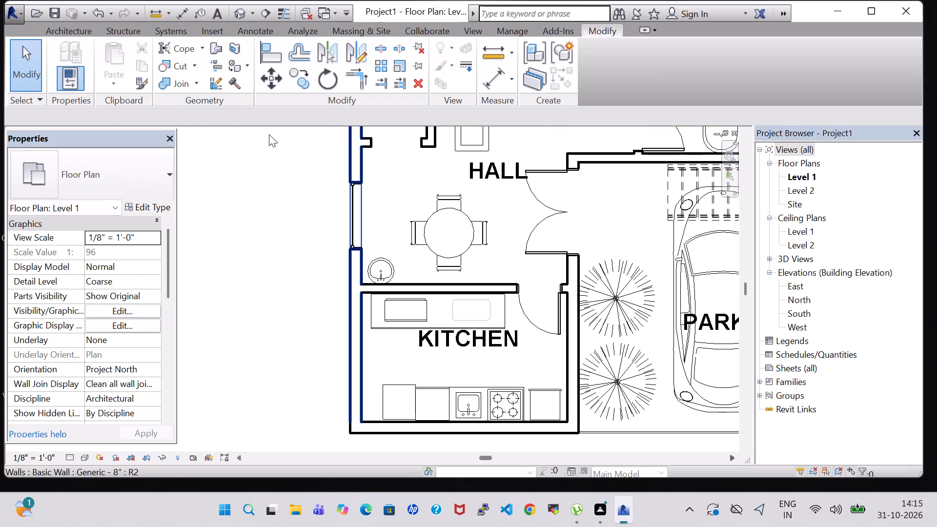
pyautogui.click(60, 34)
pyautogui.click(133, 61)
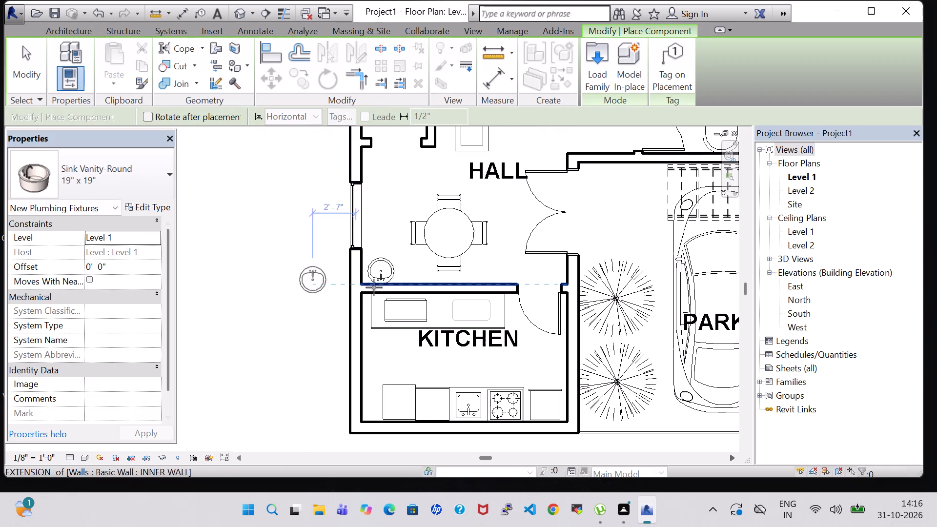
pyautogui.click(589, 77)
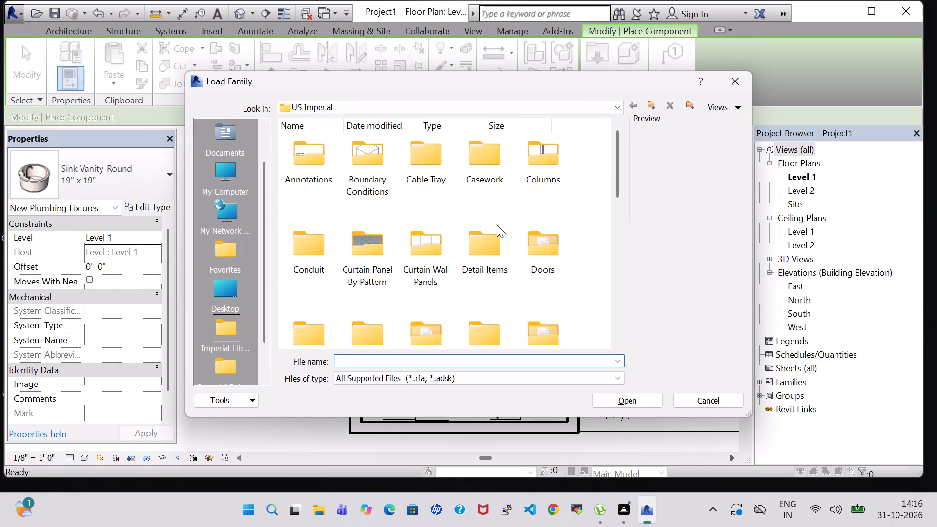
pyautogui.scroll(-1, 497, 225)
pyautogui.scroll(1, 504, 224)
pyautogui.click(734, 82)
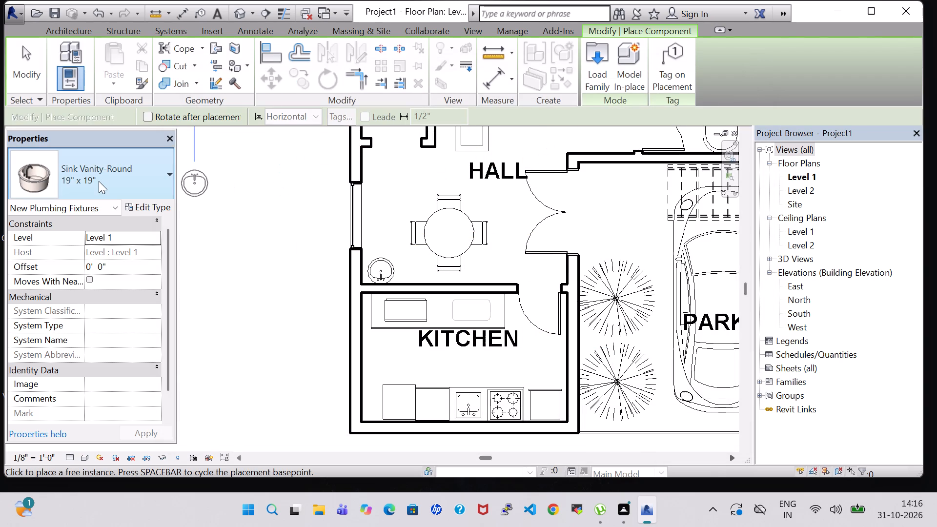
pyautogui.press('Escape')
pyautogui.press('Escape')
# Search the available types for the hall's round vanity sink using "mirr".
pyautogui.click(389, 263)
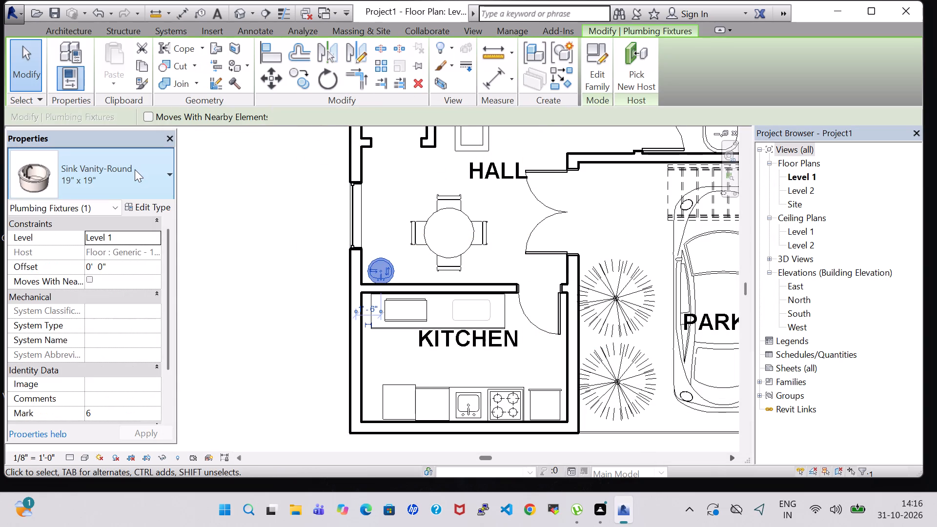
pyautogui.click(135, 169)
pyautogui.write('mi')
pyautogui.write('rr')
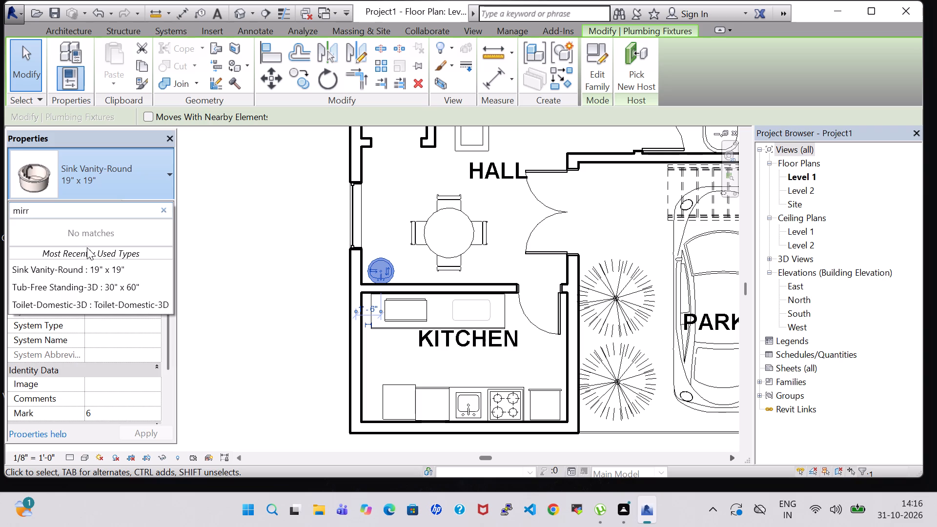
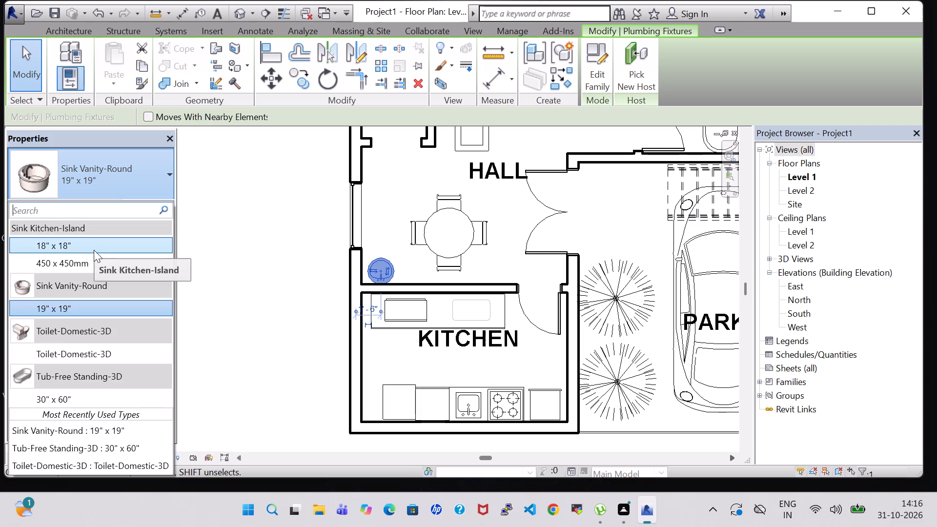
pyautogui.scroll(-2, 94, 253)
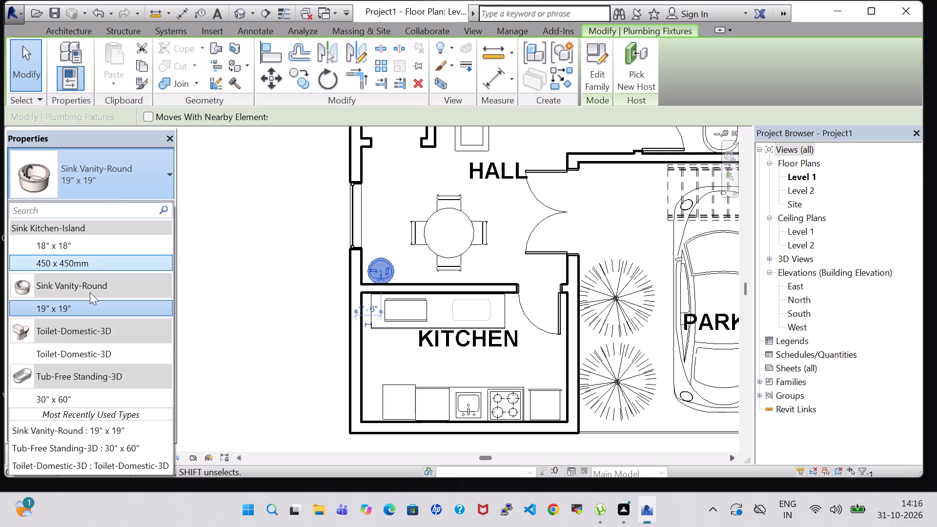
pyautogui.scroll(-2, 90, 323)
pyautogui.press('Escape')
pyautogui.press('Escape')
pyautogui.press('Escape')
# Place a Mirror-Ellipse 24" x 48" component on the hall wall behind the round vanity sink, about 1'-7" from the adjacent side wall.
pyautogui.click(136, 71)
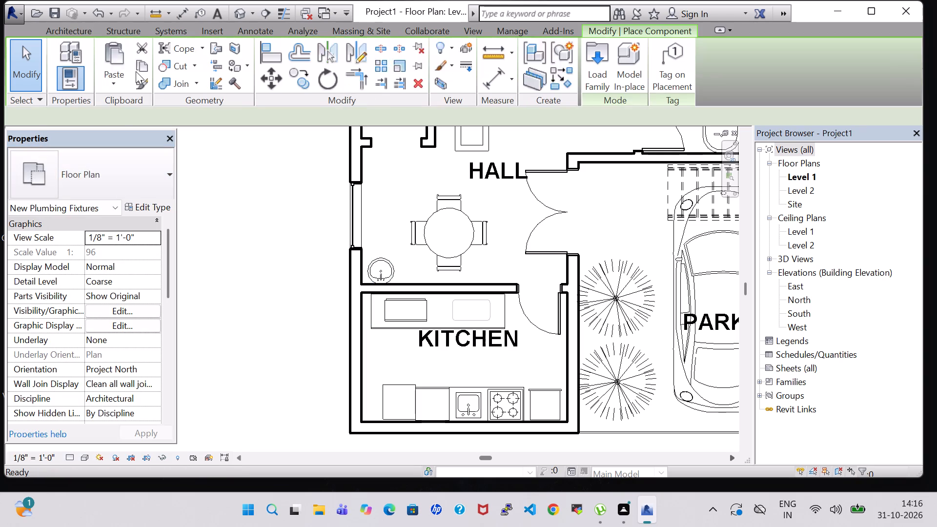
pyautogui.click(140, 172)
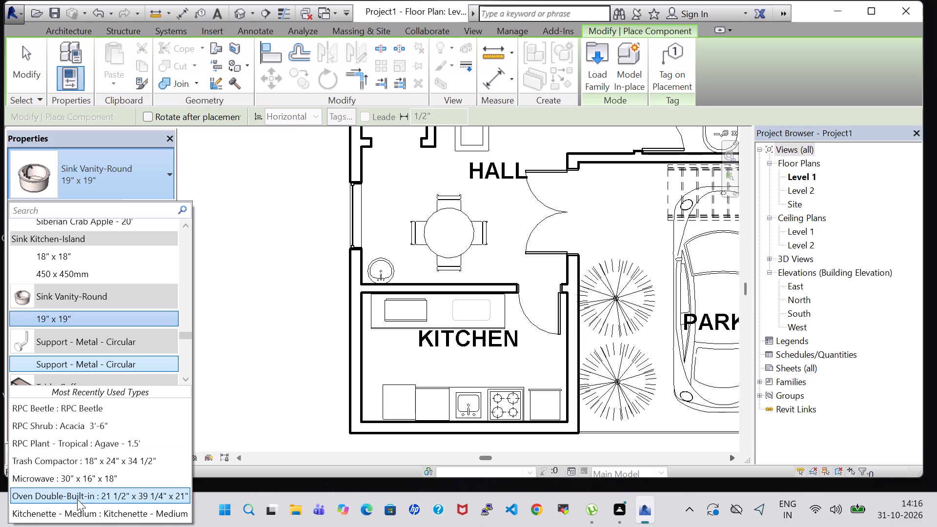
pyautogui.press('m')
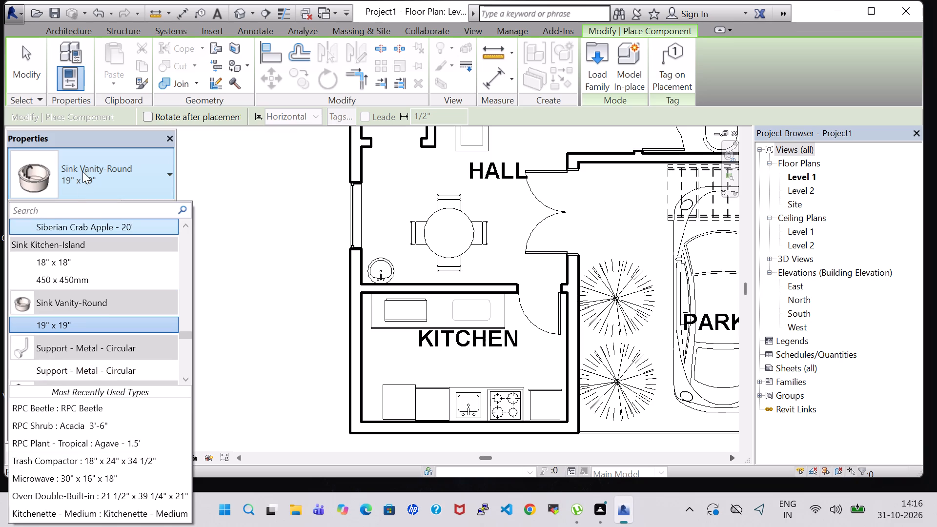
pyautogui.click(81, 210)
pyautogui.press('m')
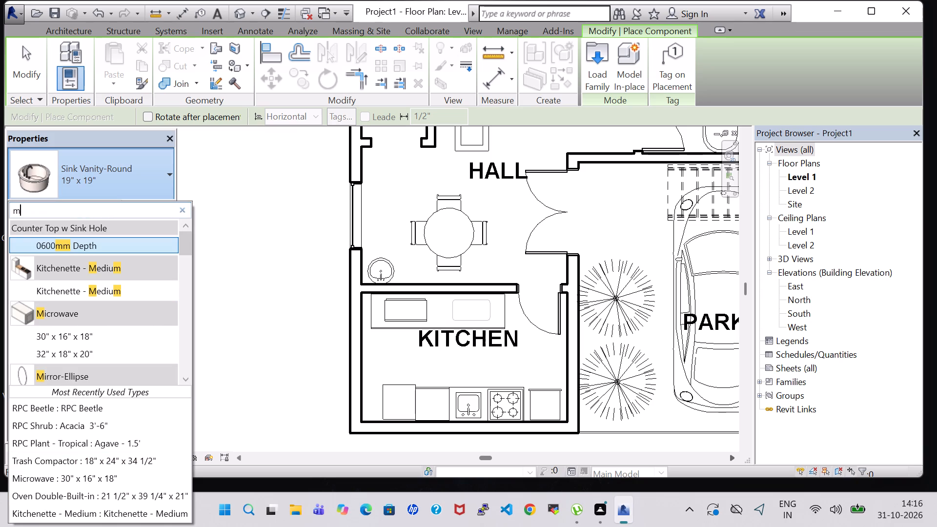
pyautogui.scroll(-3, 55, 240)
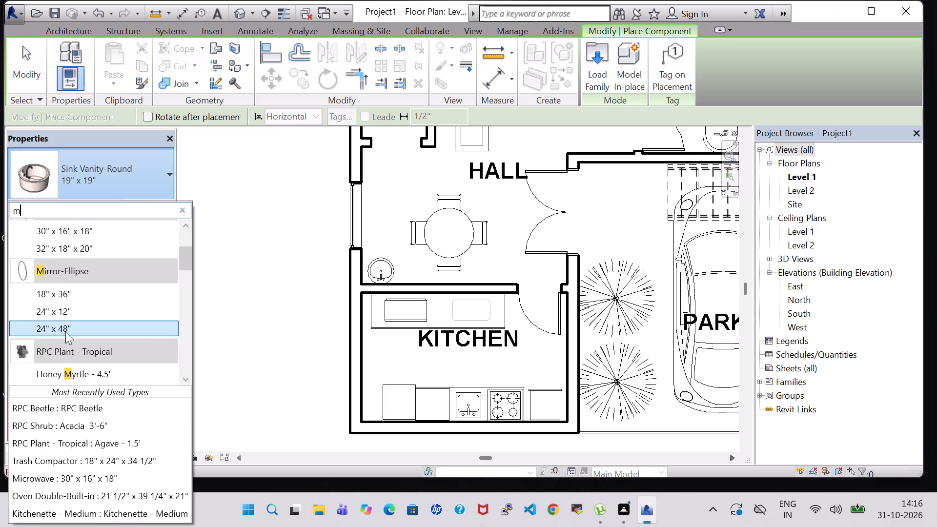
pyautogui.click(65, 329)
pyautogui.scroll(9, 394, 291)
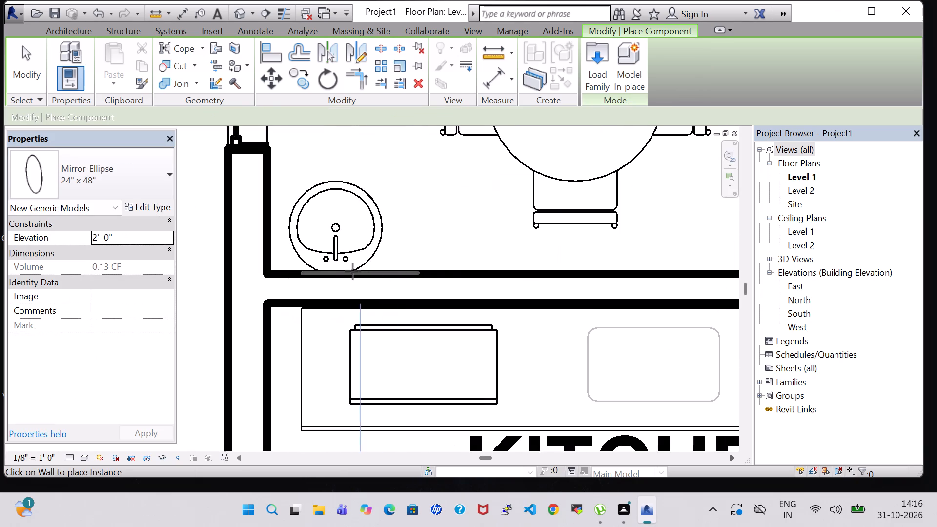
pyautogui.click(338, 269)
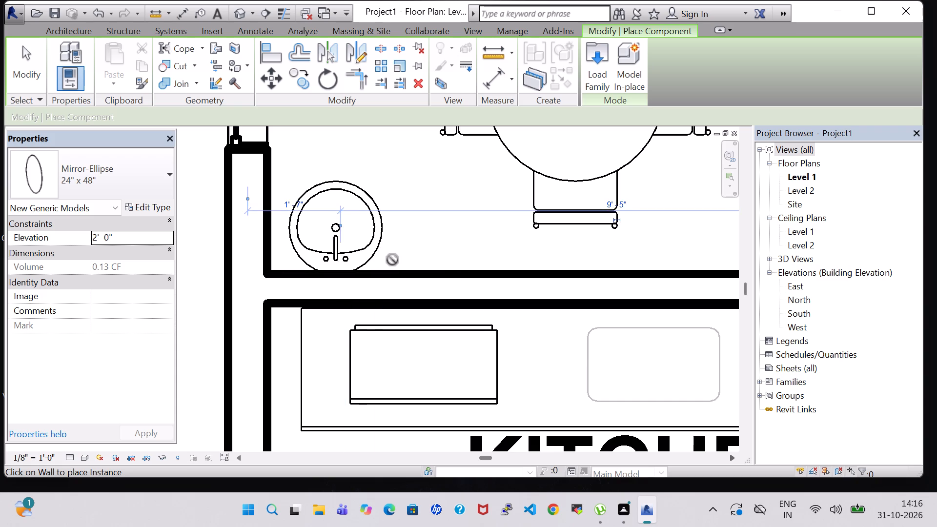
pyautogui.press('Escape')
pyautogui.press('Escape')
# Examine the hall's elliptical mirror and round vanity sink in the 3D view.
pyautogui.doubleClick(240, 14)
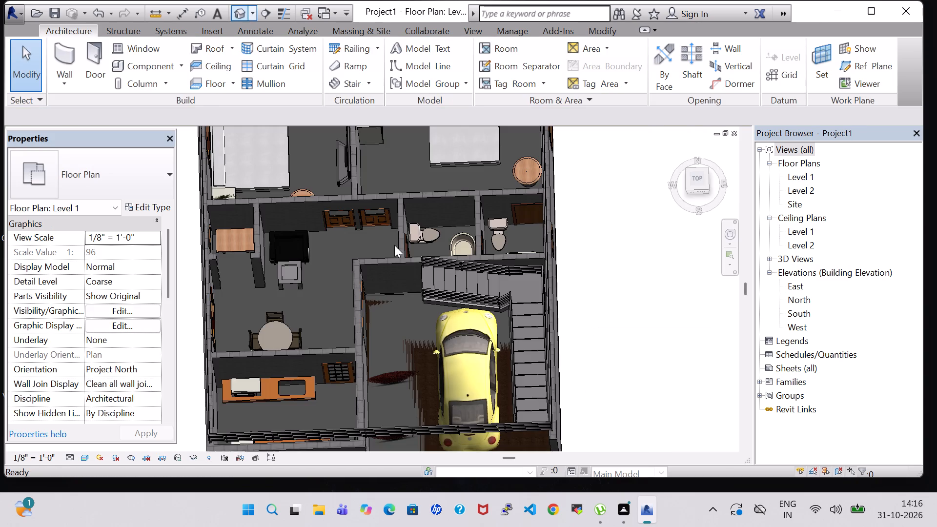
pyautogui.keyDown('shift'); pyautogui.moveTo(590, 272); pyautogui.dragTo(448, 328, button='middle'); pyautogui.keyUp('shift')
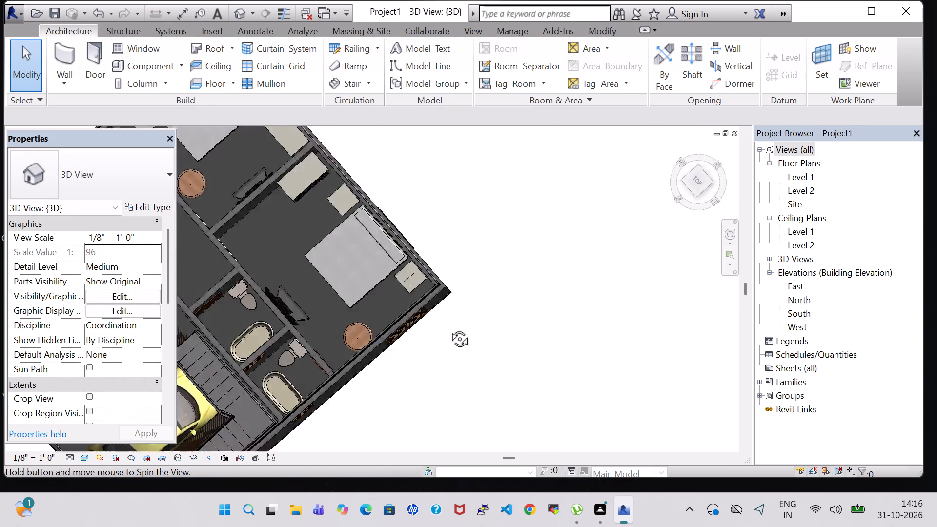
pyautogui.keyDown('shift'); pyautogui.moveTo(448, 328); pyautogui.dragTo(400, 332, button='middle'); pyautogui.keyUp('shift')
pyautogui.moveTo(330, 179); pyautogui.dragTo(548, 359, button='middle')
pyautogui.keyDown('shift'); pyautogui.moveTo(534, 331); pyautogui.dragTo(441, 328, button='middle'); pyautogui.keyUp('shift')
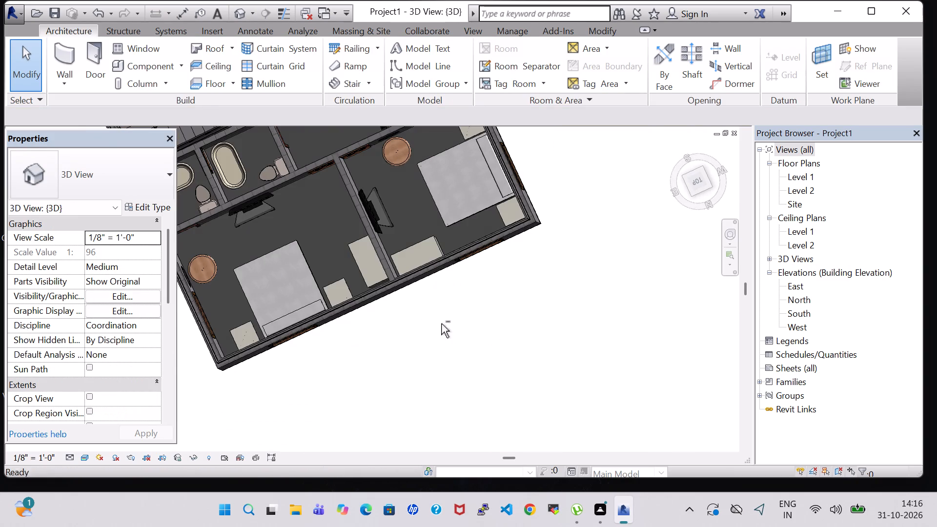
pyautogui.moveTo(602, 214); pyautogui.dragTo(535, 404, button='middle')
pyautogui.scroll(-1, 530, 376)
pyautogui.keyDown('shift'); pyautogui.moveTo(492, 289); pyautogui.dragTo(434, 178, button='middle'); pyautogui.keyUp('shift')
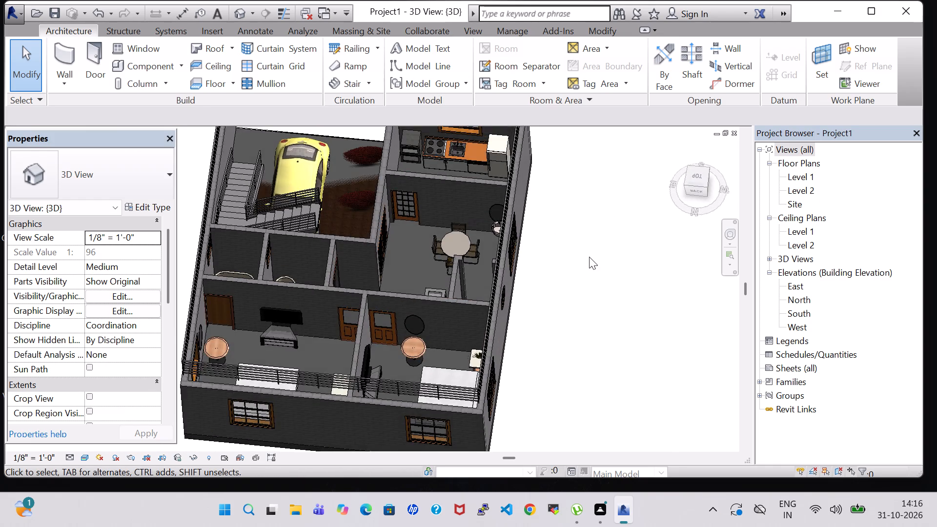
pyautogui.scroll(4, 589, 257)
pyautogui.moveTo(551, 258); pyautogui.dragTo(571, 228, button='middle')
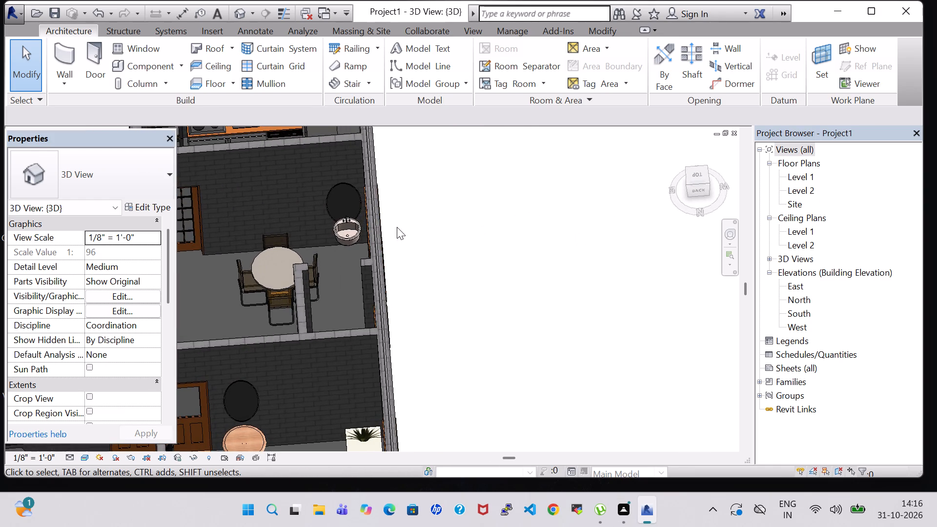
pyautogui.scroll(4, 397, 227)
pyautogui.moveTo(392, 229); pyautogui.dragTo(398, 229, button='middle')
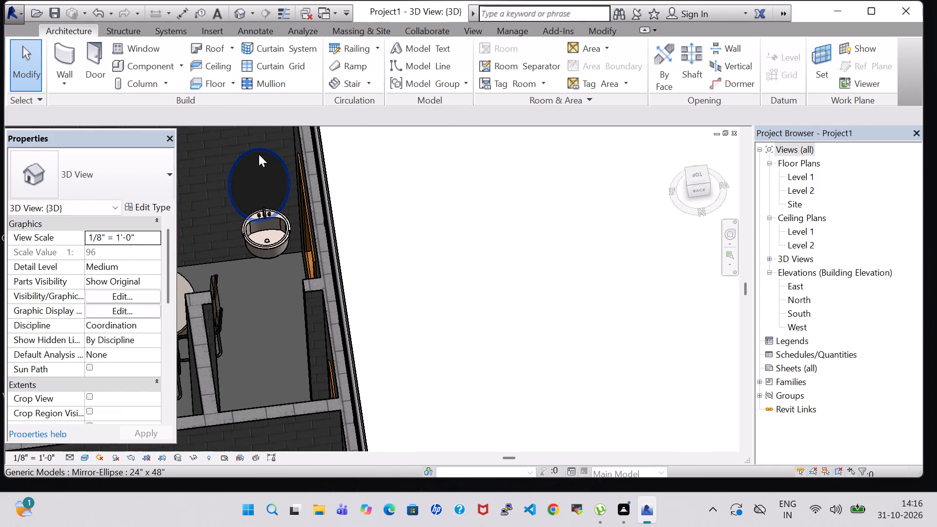
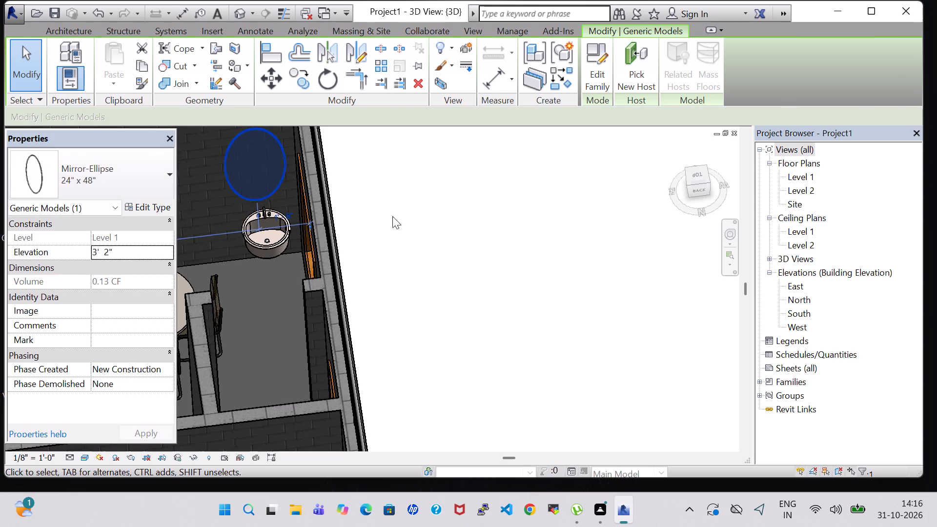
# Open the Offset value of the hall's round vanity sink below the elliptical mirror for editing.
pyautogui.click(404, 227)
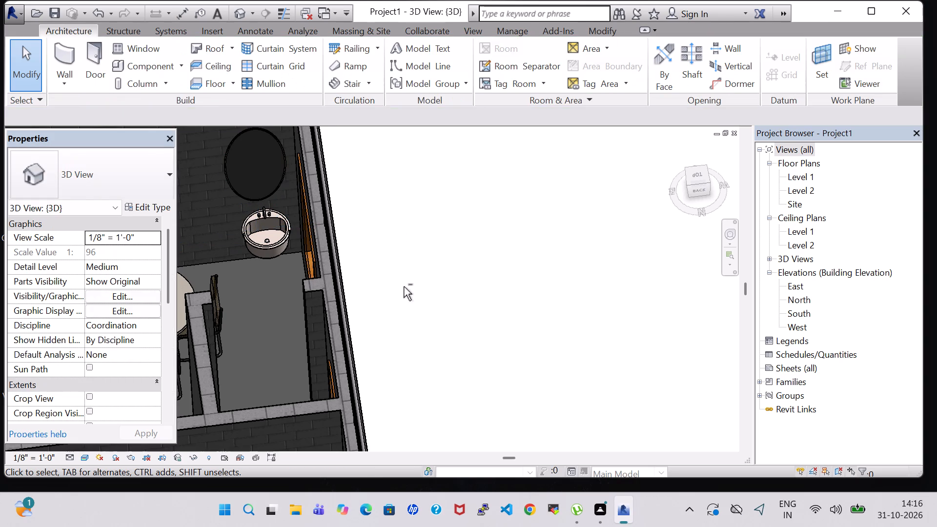
pyautogui.keyDown('shift'); pyautogui.moveTo(404, 286); pyautogui.dragTo(402, 212, button='middle'); pyautogui.keyUp('shift')
pyautogui.moveTo(392, 320); pyautogui.dragTo(384, 243, button='middle')
pyautogui.moveTo(386, 234); pyautogui.dragTo(396, 207, button='middle')
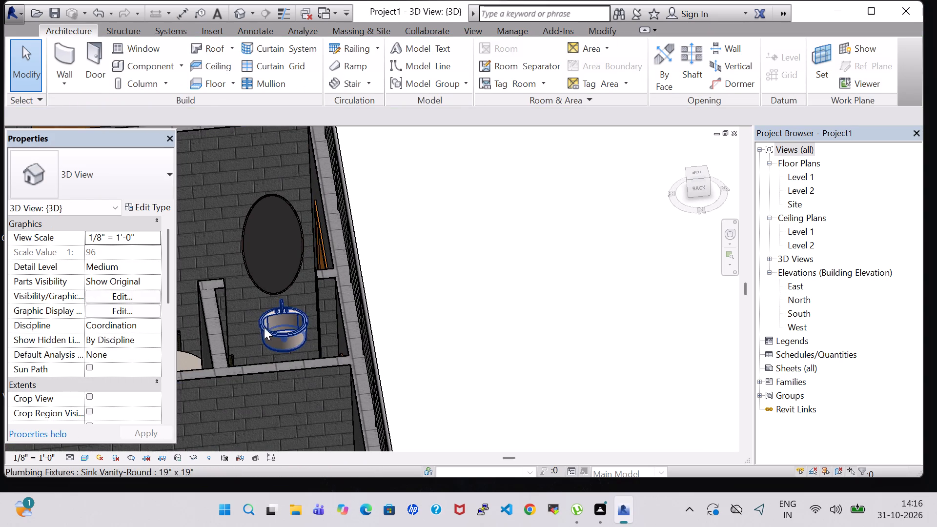
pyautogui.click(275, 331)
pyautogui.click(92, 265)
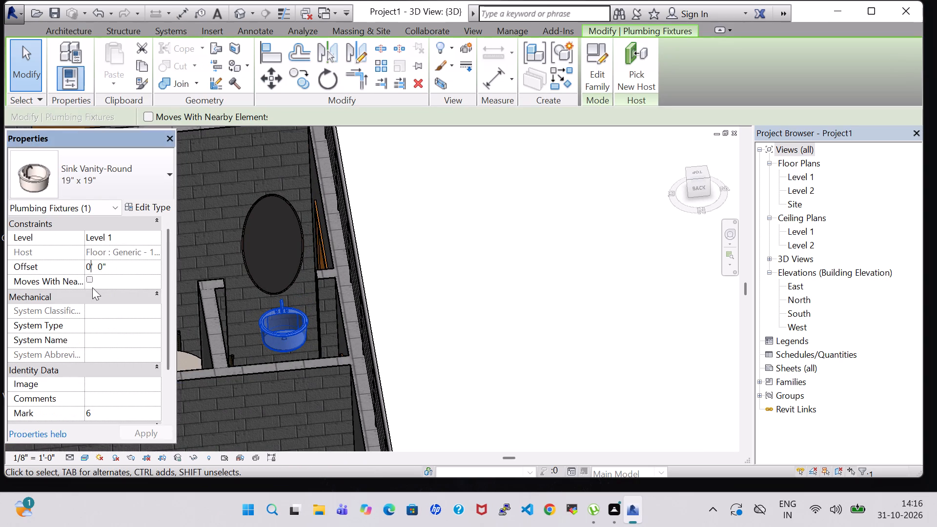
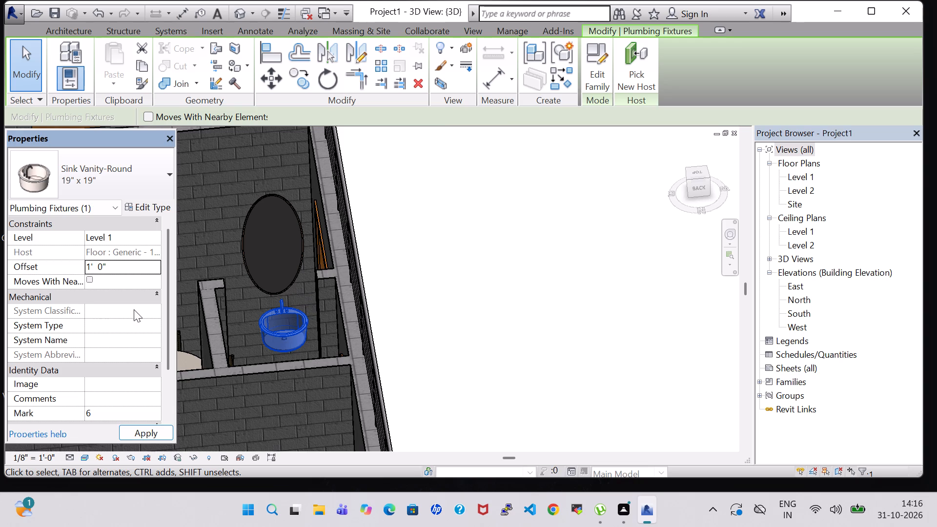
# Apply the 1' 0" offset to the hall's round vanity sink.
pyautogui.click(429, 227)
# Raise the elliptical mirror above the hall's vanity sink to an elevation of about 4' 5".
pyautogui.click(283, 205)
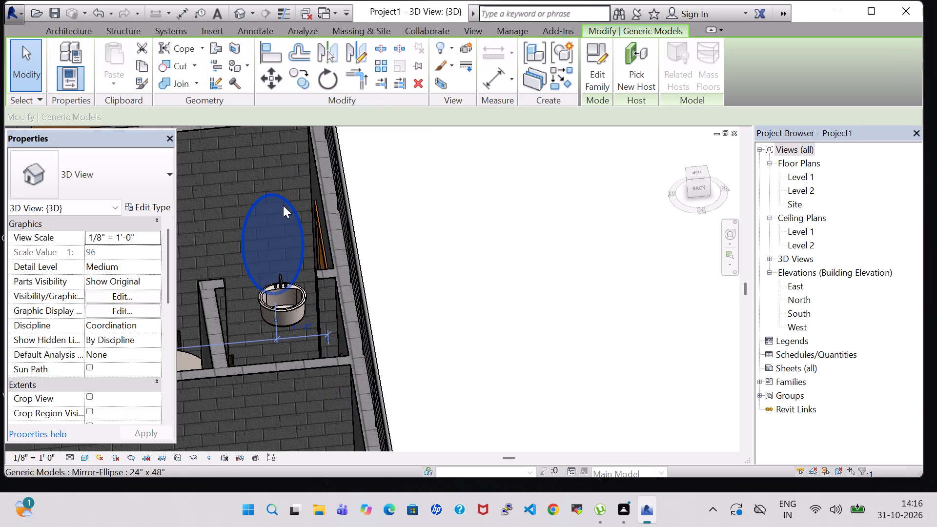
pyautogui.press('Up')
pyautogui.press('Up')
pyautogui.press('Up')
pyautogui.press('Up')
pyautogui.press('Up')
pyautogui.press('Up')
pyautogui.press('Up')
pyautogui.press('Up')
pyautogui.press('Up')
pyautogui.press('Up')
pyautogui.press('Up')
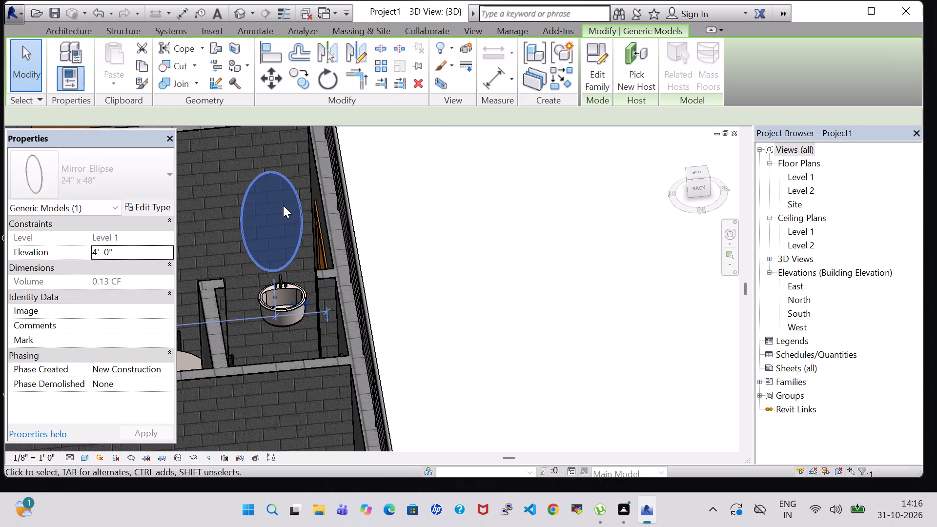
pyautogui.press('Up')
pyautogui.press('Up')
pyautogui.press('Up')
pyautogui.press('Up')
pyautogui.press('Right')
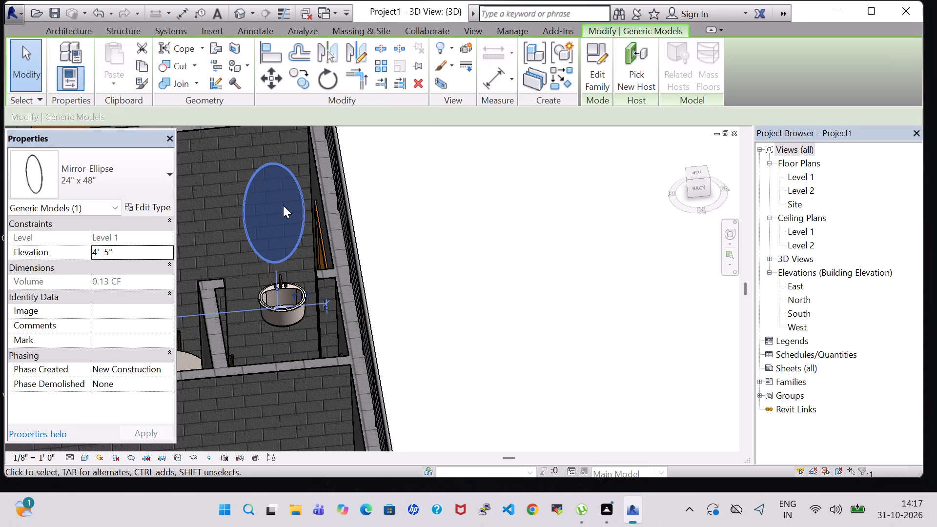
pyautogui.press('Left')
pyautogui.click(461, 267)
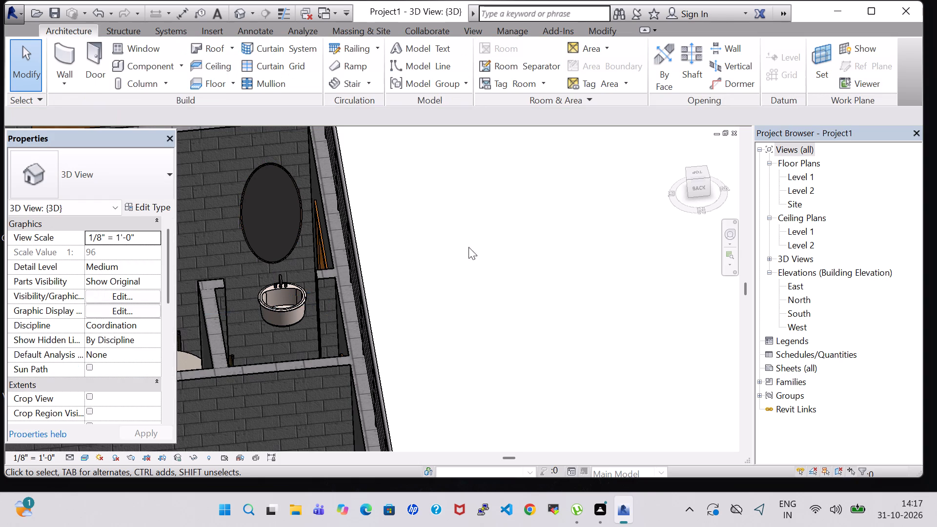
# In the Level 1 floor plan, nudge the HALL room tag left and slightly down, between the armchair and dining table.
pyautogui.keyDown('shift'); pyautogui.moveTo(473, 231); pyautogui.dragTo(480, 280, button='middle'); pyautogui.keyUp('shift')
pyautogui.scroll(-1, 561, 208)
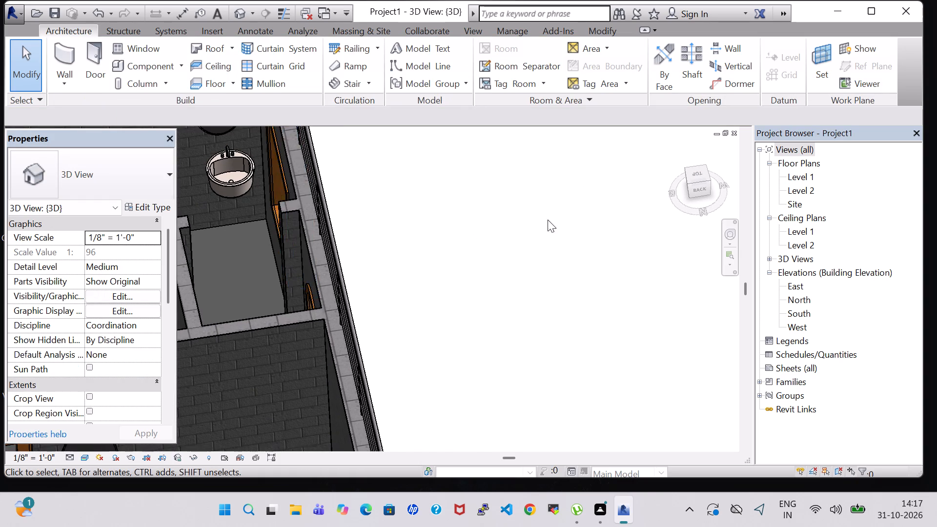
pyautogui.scroll(-4, 548, 220)
pyautogui.doubleClick(800, 176)
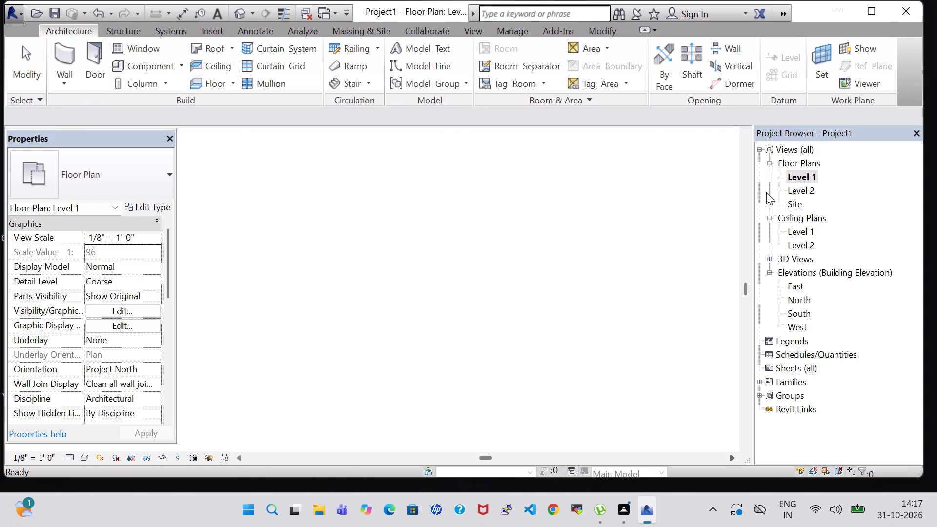
pyautogui.scroll(-7, 469, 267)
pyautogui.moveTo(567, 254); pyautogui.dragTo(495, 289, button='middle')
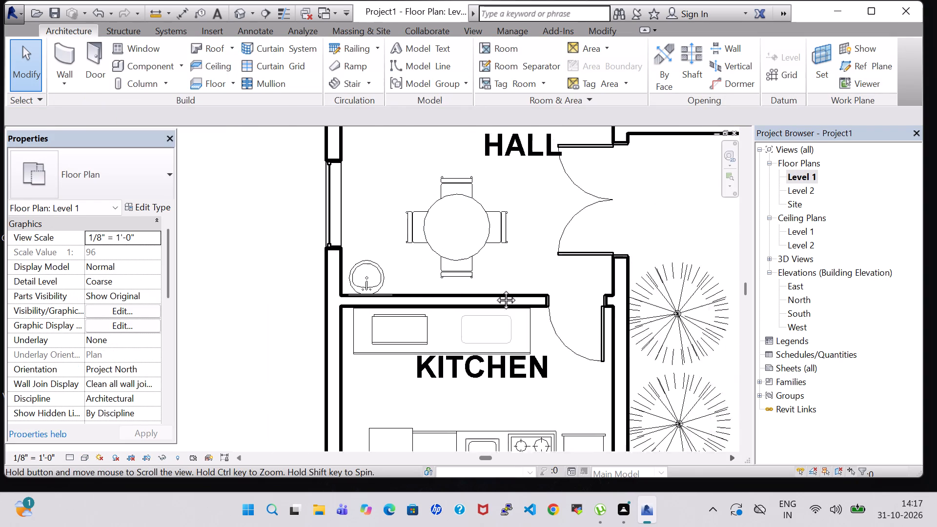
pyautogui.moveTo(495, 289); pyautogui.dragTo(482, 301, button='middle')
pyautogui.scroll(-4, 487, 295)
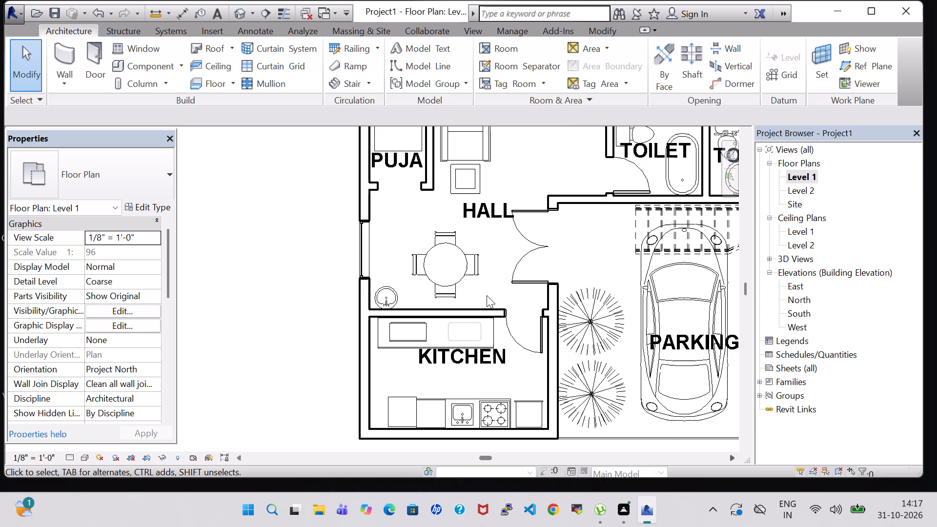
pyautogui.scroll(-2, 429, 290)
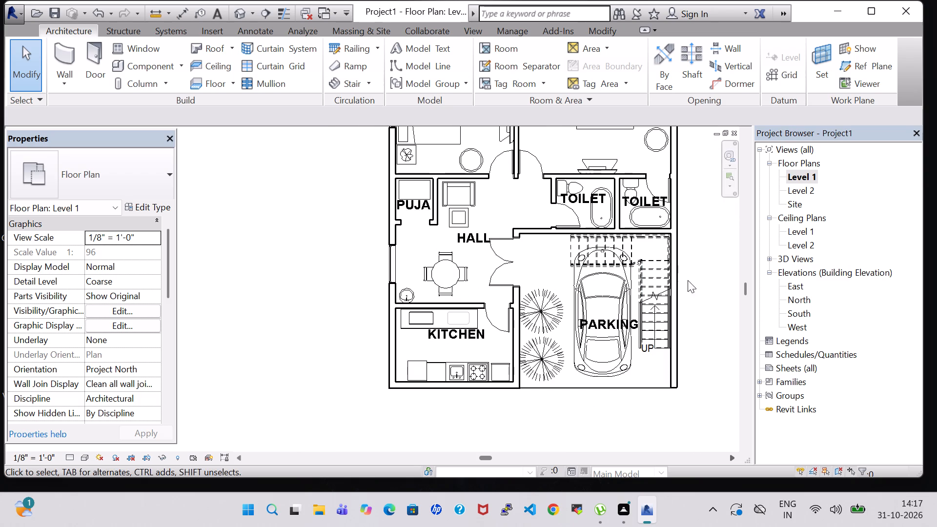
pyautogui.moveTo(697, 264); pyautogui.dragTo(640, 278, button='middle')
pyautogui.click(409, 250)
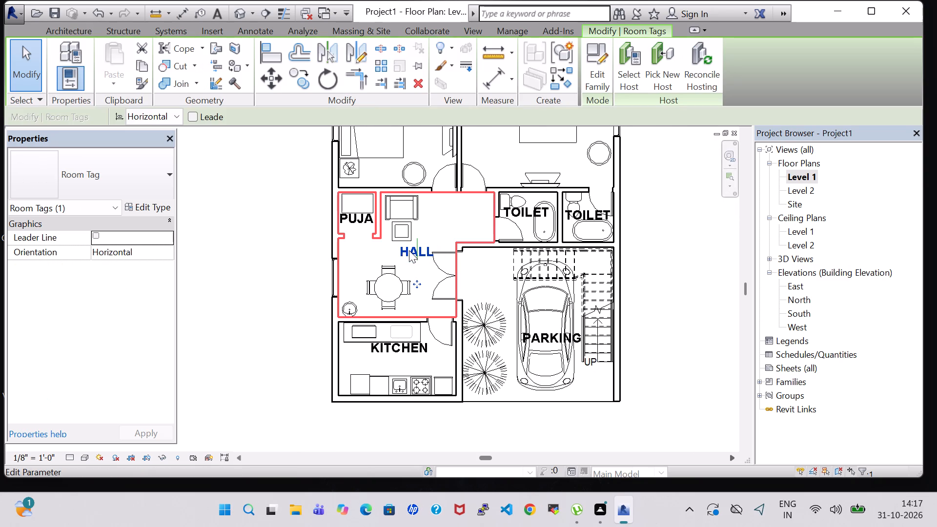
pyautogui.press('Left')
pyautogui.press('Left')
pyautogui.press('Left')
pyautogui.press('Left')
pyautogui.press('Down')
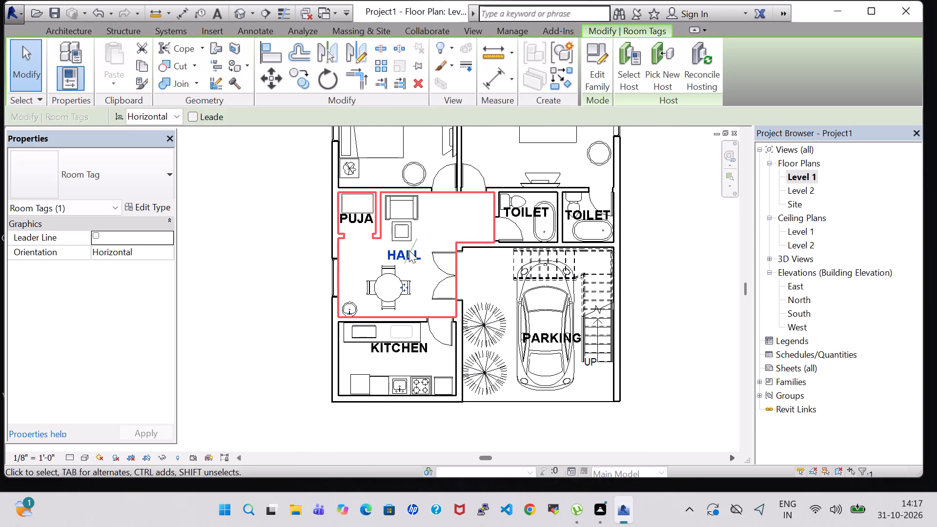
pyautogui.click(671, 264)
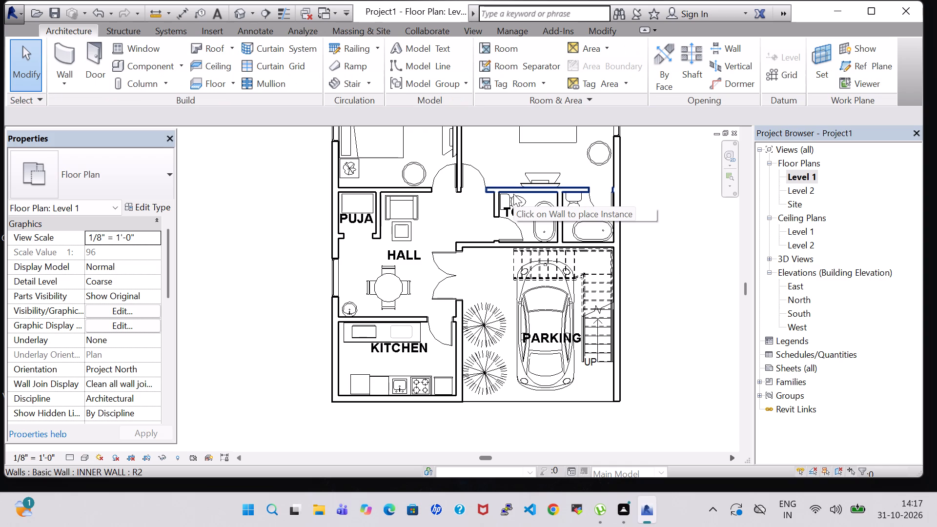
# Review the whole Level 1 floor plan, and examine the furnished house in 3D from several sides.
pyautogui.scroll(-1, 513, 194)
pyautogui.moveTo(637, 246); pyautogui.dragTo(561, 286, button='middle')
pyautogui.scroll(-1, 561, 286)
pyautogui.moveTo(590, 256); pyautogui.dragTo(602, 256, button='middle')
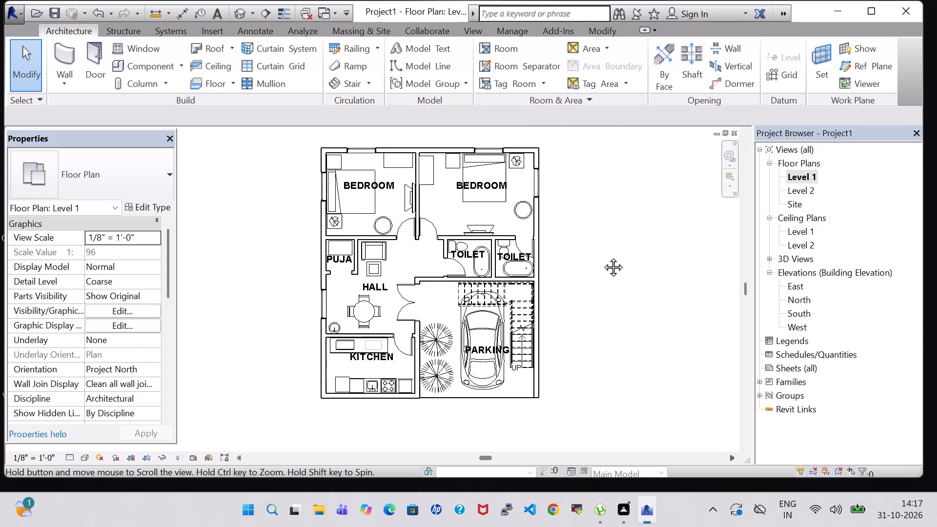
pyautogui.moveTo(602, 256); pyautogui.dragTo(611, 260, button='middle')
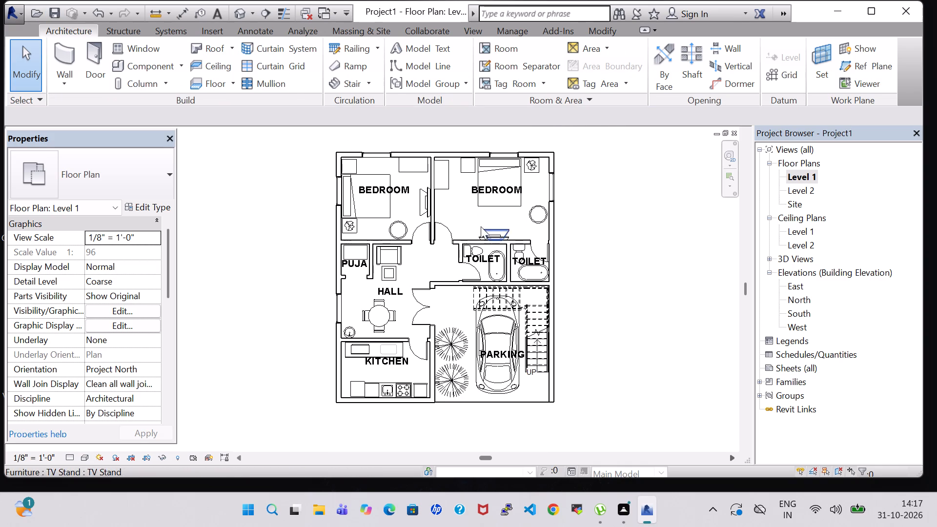
pyautogui.click(242, 9)
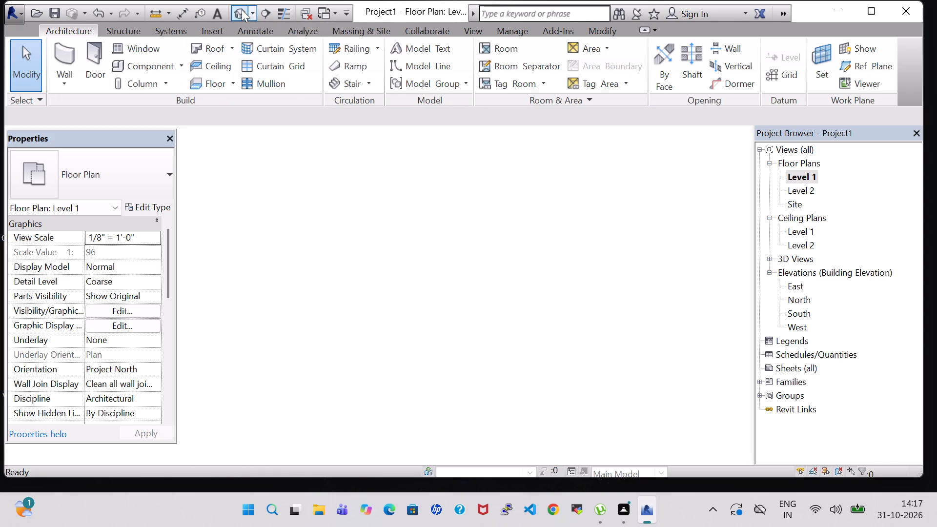
pyautogui.scroll(-5, 500, 298)
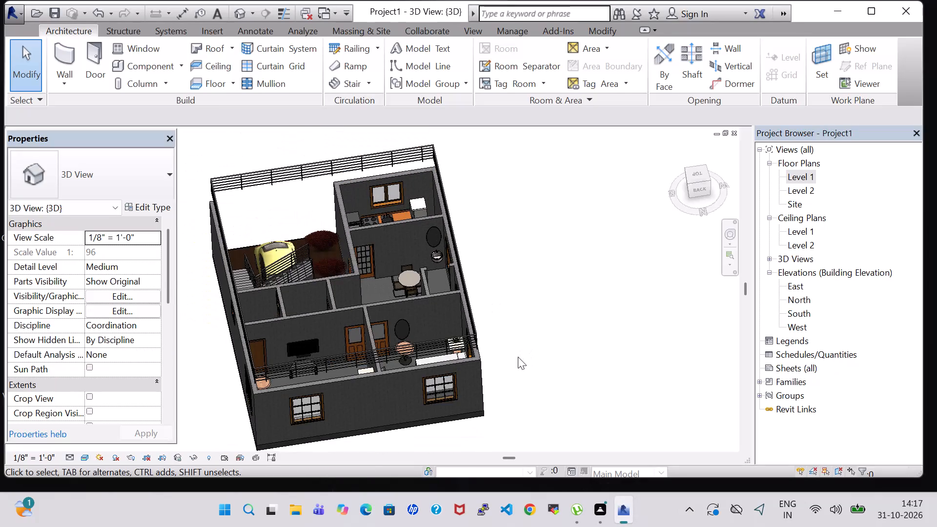
pyautogui.moveTo(518, 357); pyautogui.dragTo(618, 267, button='middle')
pyautogui.moveTo(557, 392); pyautogui.dragTo(550, 259, button='middle')
pyautogui.moveTo(426, 334); pyautogui.dragTo(493, 330, button='middle')
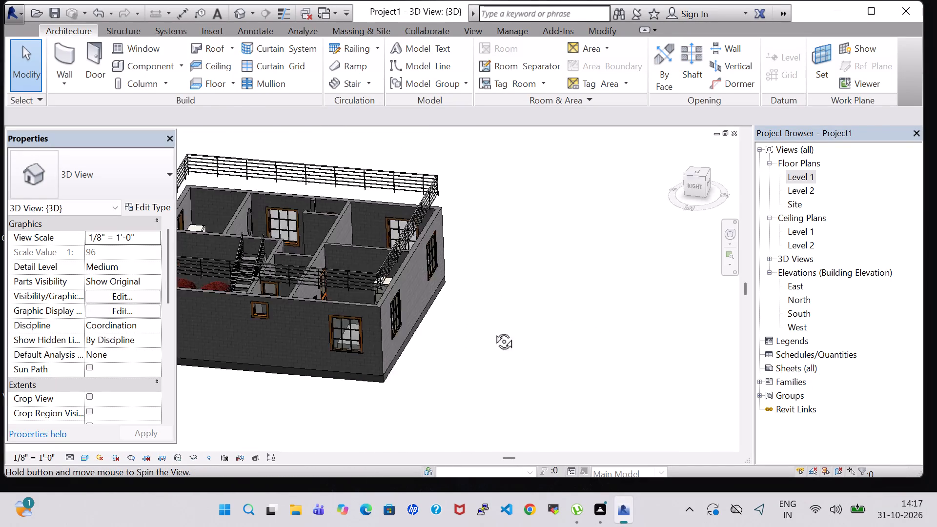
pyautogui.moveTo(493, 330); pyautogui.dragTo(569, 311, button='middle')
pyautogui.keyDown('shift'); pyautogui.moveTo(613, 254); pyautogui.dragTo(634, 341, button='middle'); pyautogui.keyUp('shift')
pyautogui.moveTo(634, 319); pyautogui.dragTo(610, 254, button='middle')
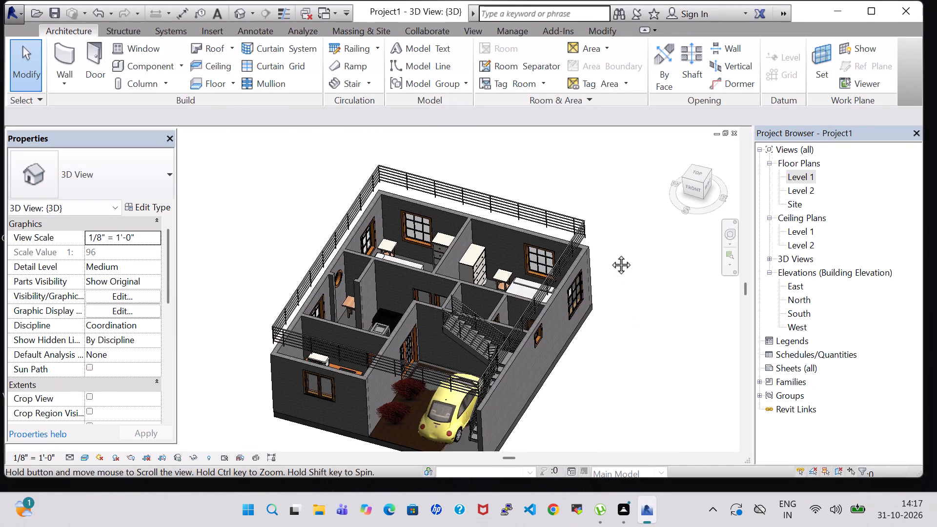
pyautogui.moveTo(610, 254); pyautogui.dragTo(610, 252, button='middle')
pyautogui.keyDown('shift'); pyautogui.moveTo(610, 231); pyautogui.dragTo(618, 346, button='middle'); pyautogui.keyUp('shift')
pyautogui.keyDown('shift'); pyautogui.middleClick(618, 346); pyautogui.keyUp('shift')
pyautogui.moveTo(618, 346); pyautogui.dragTo(617, 299, button='middle')
pyautogui.keyDown('shift'); pyautogui.moveTo(507, 213); pyautogui.dragTo(524, 255, button='middle'); pyautogui.keyUp('shift')
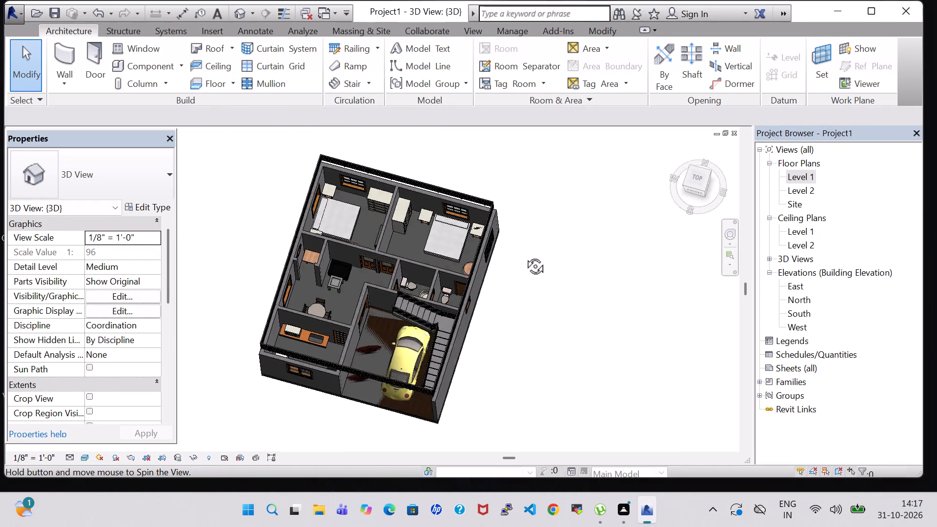
pyautogui.keyDown('shift'); pyautogui.moveTo(524, 255); pyautogui.dragTo(549, 339, button='middle'); pyautogui.keyUp('shift')
pyautogui.keyDown('shift'); pyautogui.moveTo(567, 321); pyautogui.dragTo(550, 302, button='middle'); pyautogui.keyUp('shift')
# Orient the 3D view to the straight top view and frame the whole house in it.
pyautogui.click(698, 205)
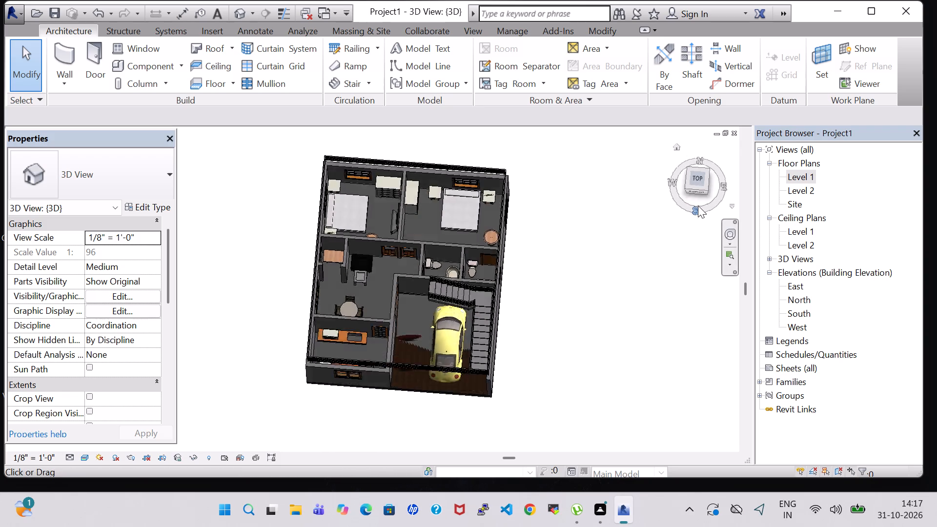
pyautogui.click(700, 163)
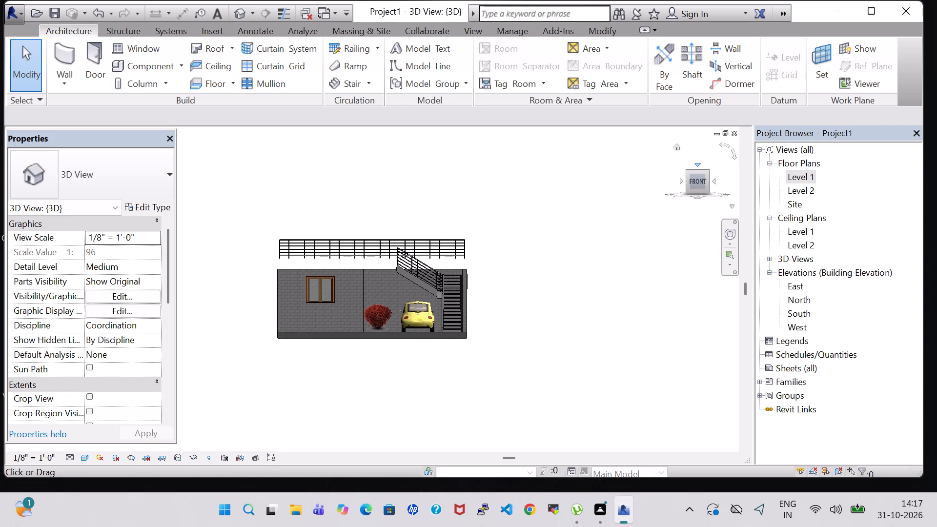
pyautogui.scroll(2, 399, 219)
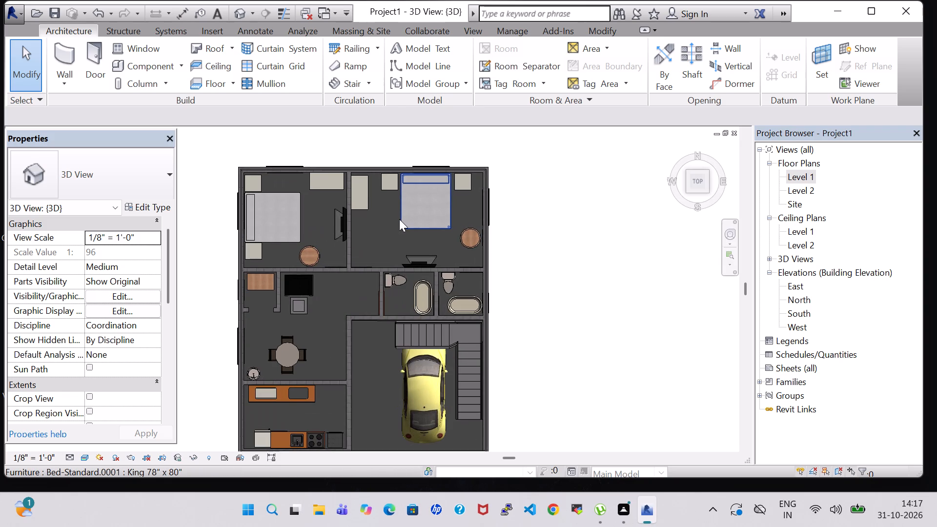
pyautogui.moveTo(546, 242); pyautogui.dragTo(587, 221, button='middle')
pyautogui.scroll(1, 587, 221)
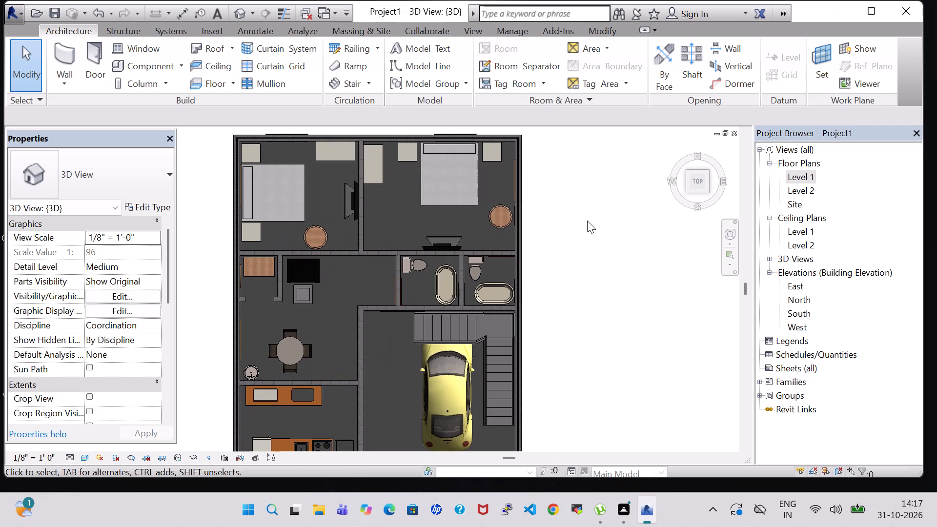
pyautogui.moveTo(587, 221); pyautogui.dragTo(599, 221, button='middle')
pyautogui.scroll(-1, 599, 221)
pyautogui.middleClick(599, 222)
pyautogui.moveTo(609, 222); pyautogui.dragTo(614, 218, button='middle')
# Save the project as Project123 in the work folder on the Desktop.
pyautogui.click(20, 20)
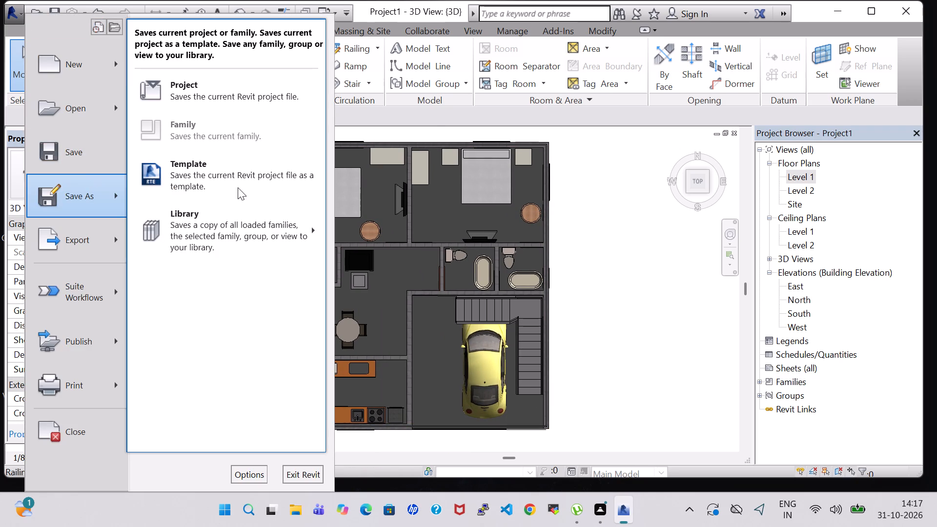
pyautogui.click(220, 93)
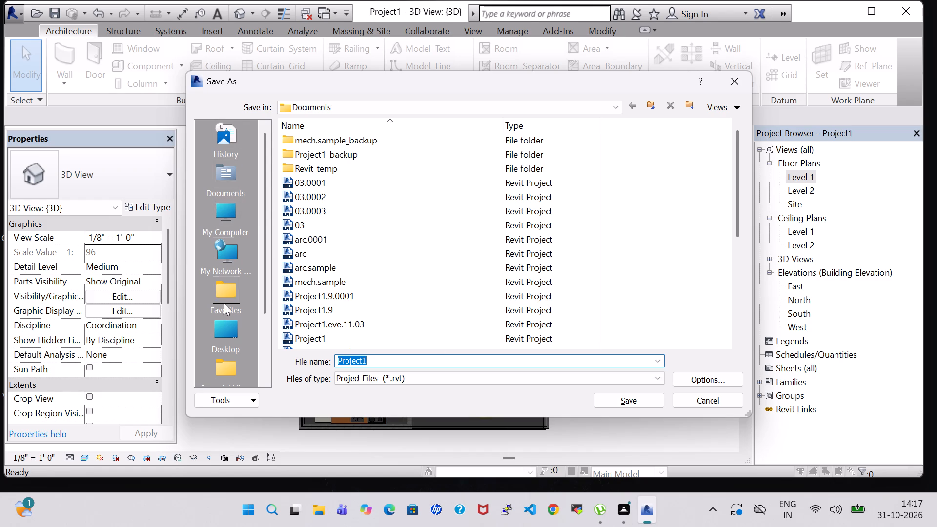
pyautogui.doubleClick(226, 327)
pyautogui.scroll(-3, 348, 227)
pyautogui.doubleClick(299, 281)
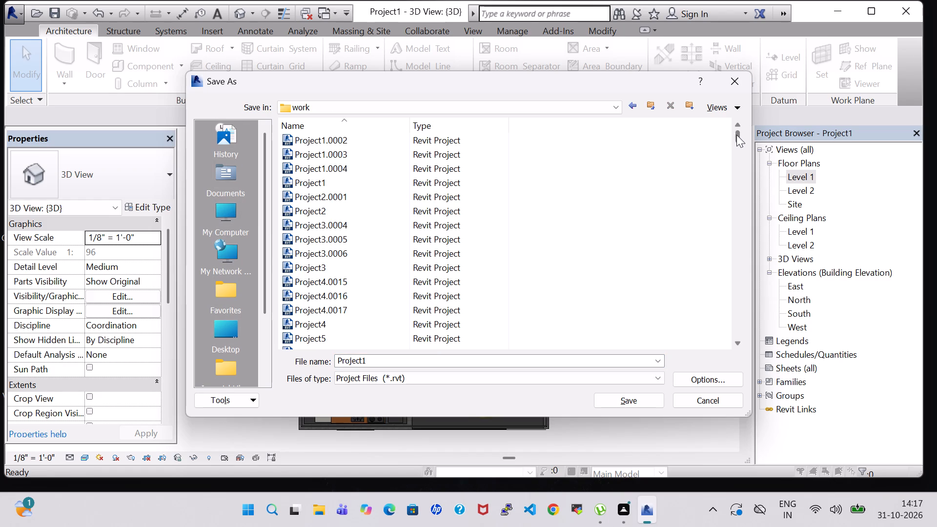
pyautogui.moveTo(739, 135); pyautogui.dragTo(758, 330)
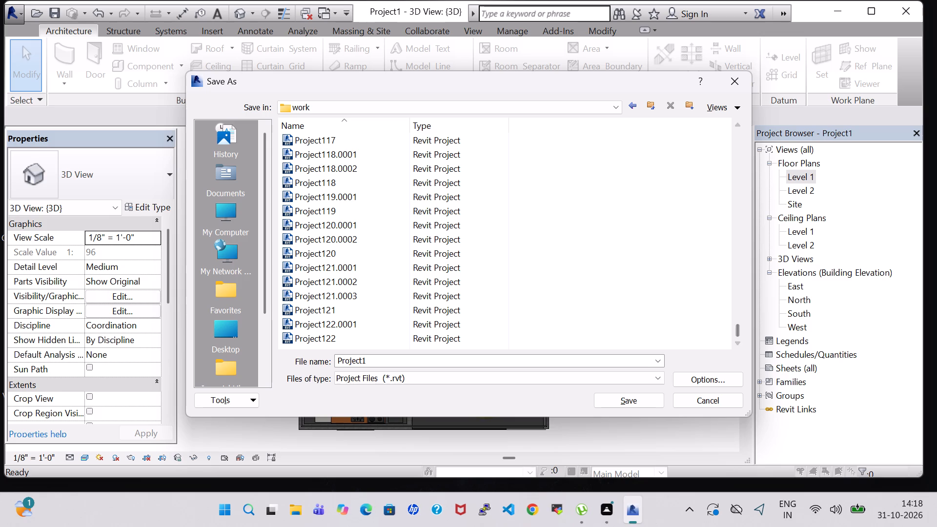
pyautogui.tripleClick(380, 362)
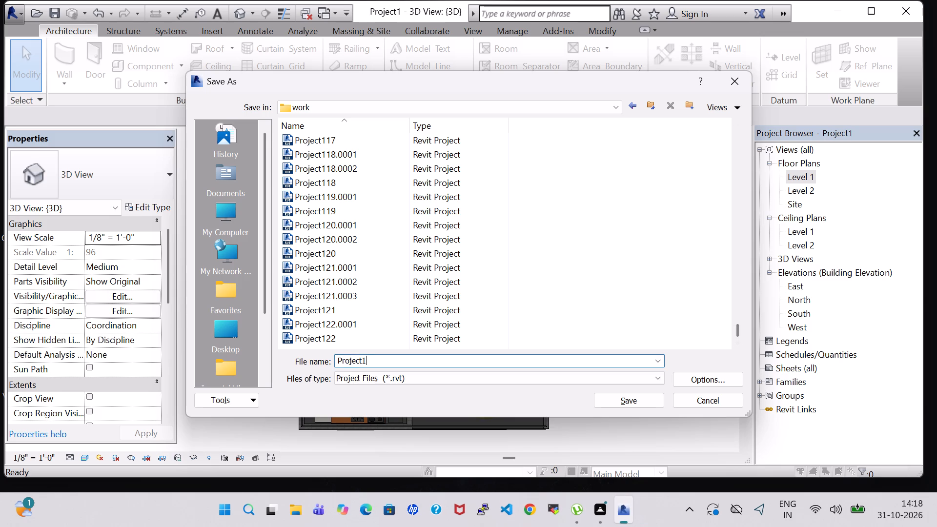
pyautogui.write('23')
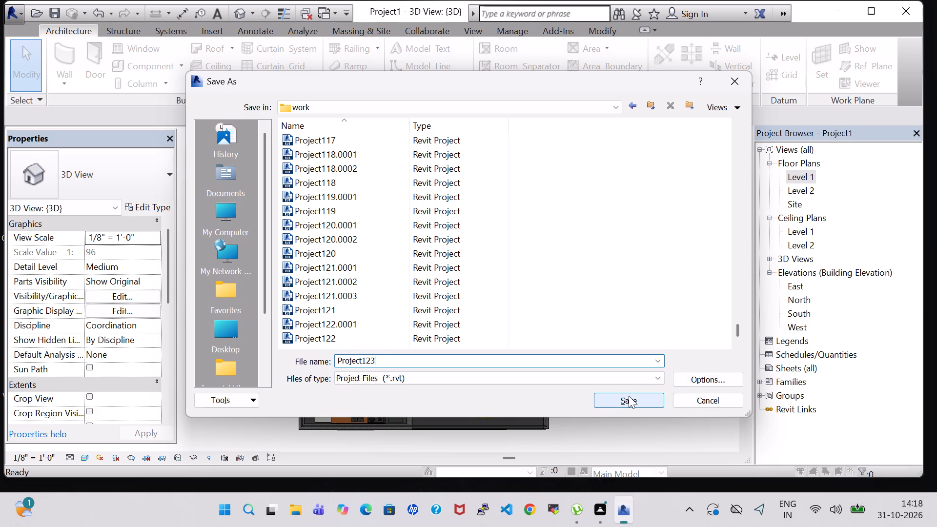
pyautogui.click(630, 396)
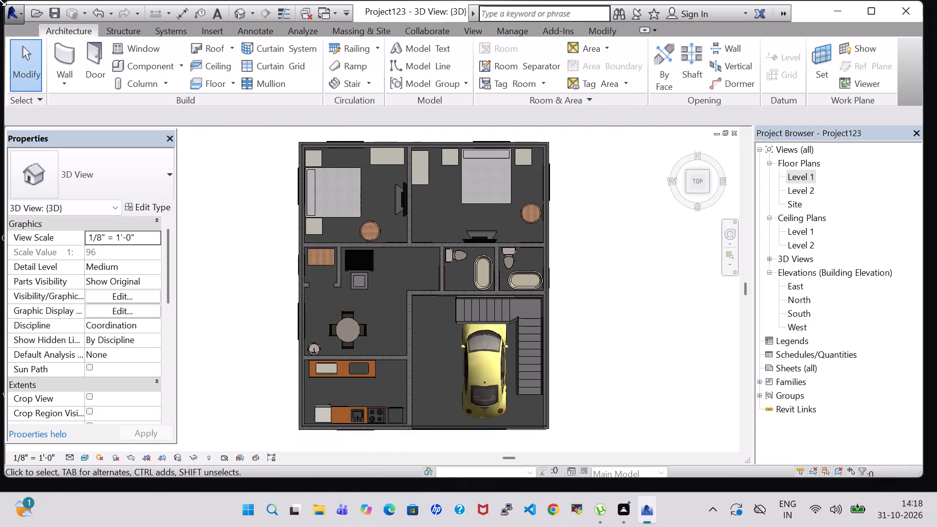
# Export the furnished house from the top 3D view.
pyautogui.click(15, 12)
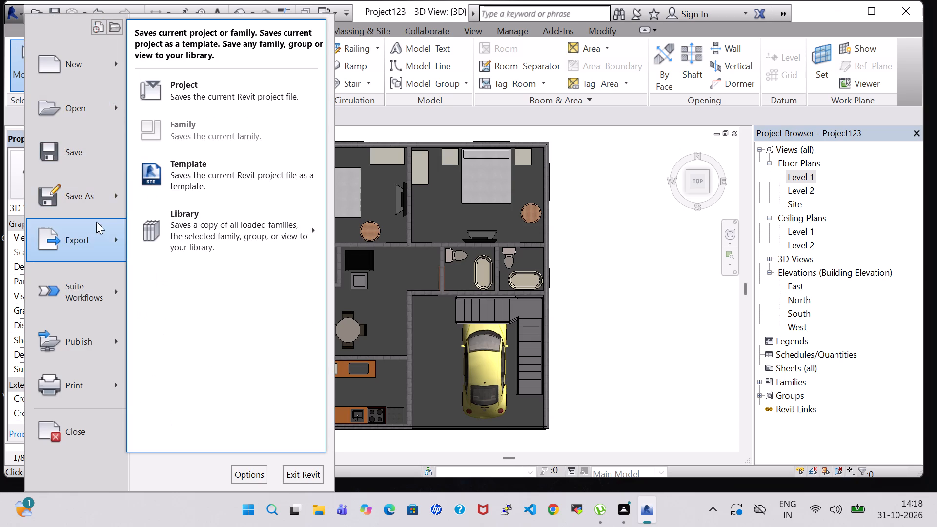
pyautogui.click(184, 377)
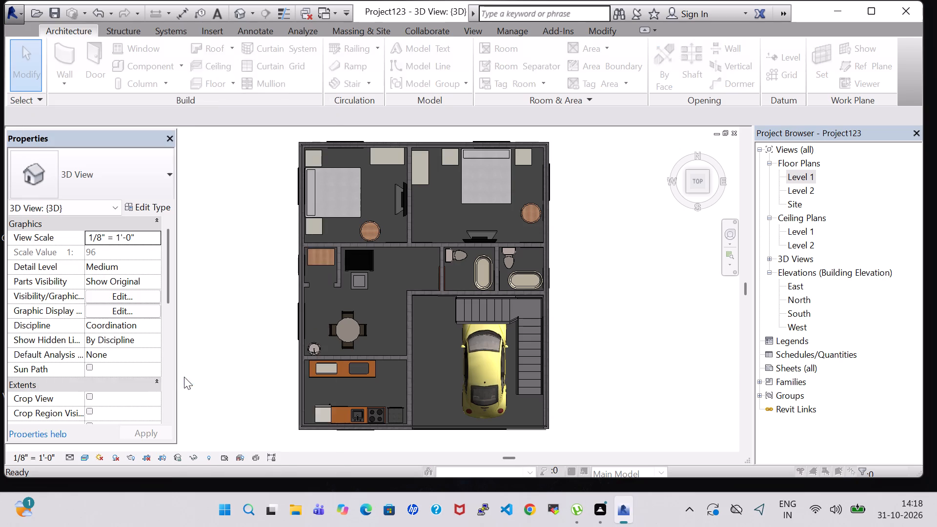
pyautogui.click(645, 390)
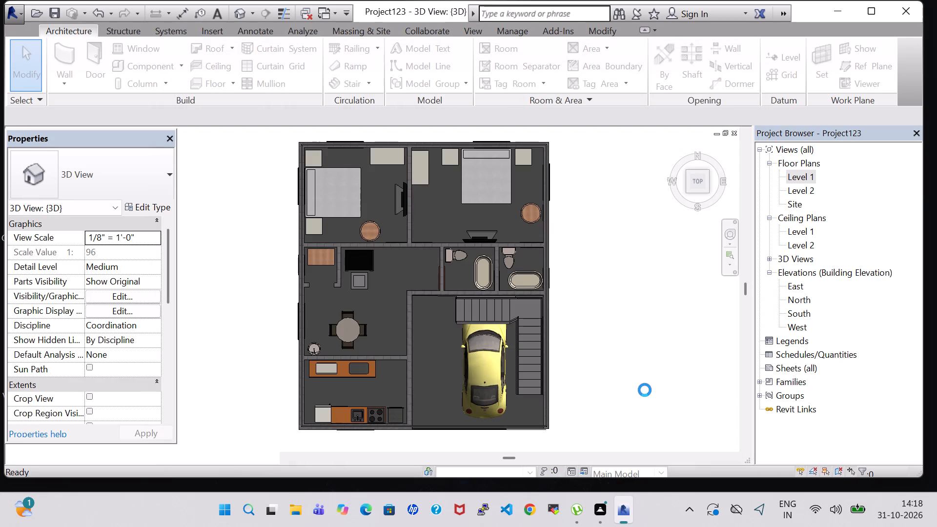